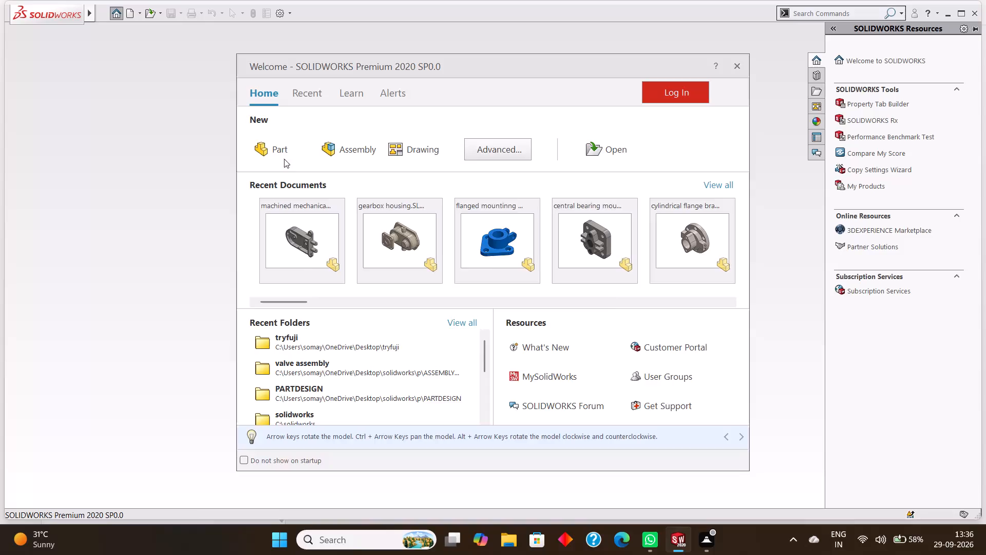
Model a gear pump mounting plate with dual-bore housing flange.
Create a new part document.
left_click(282, 156)
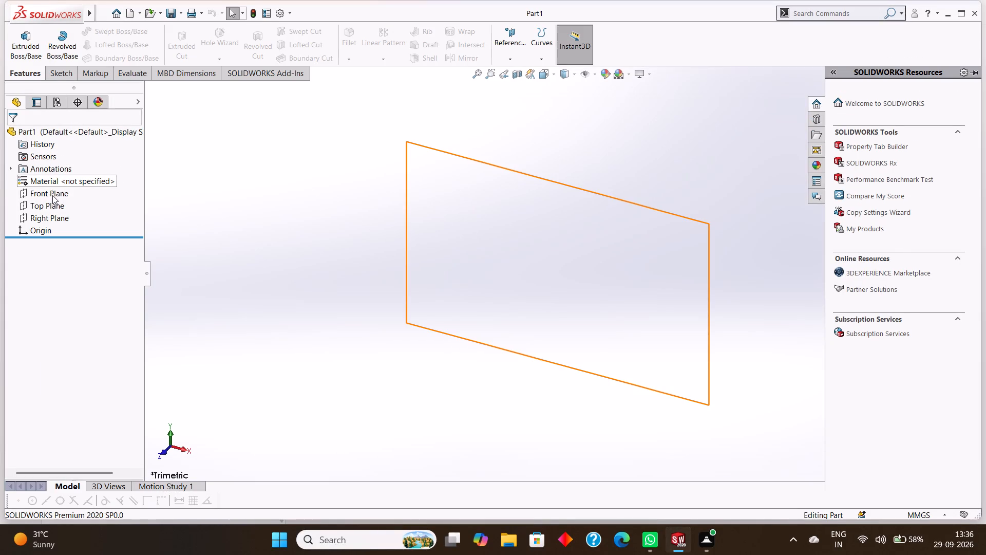
Sketch a 117.5 mm by 75 mm rectangle from lines on the Front Plane, with its lower-left corner at the origin.
left_click(52, 195)
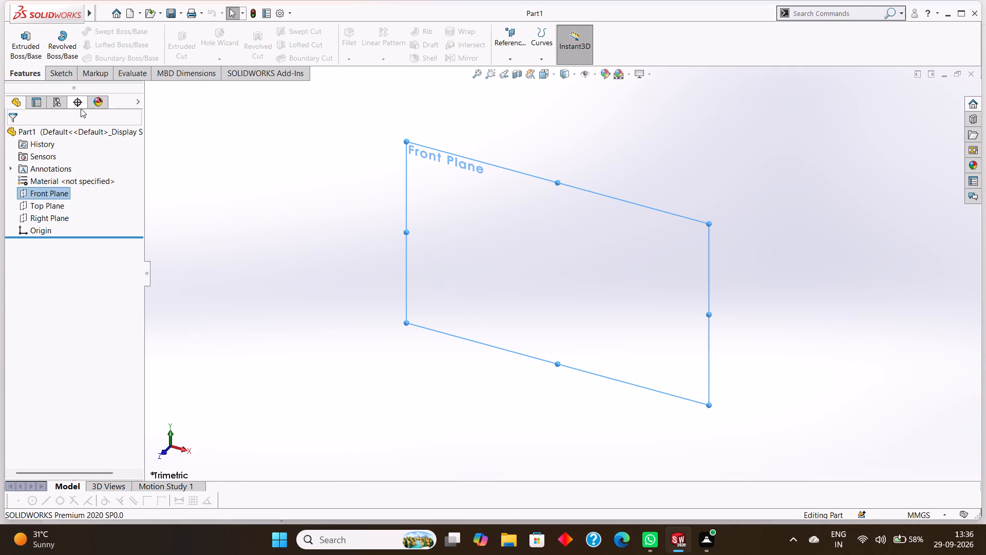
left_click(62, 73)
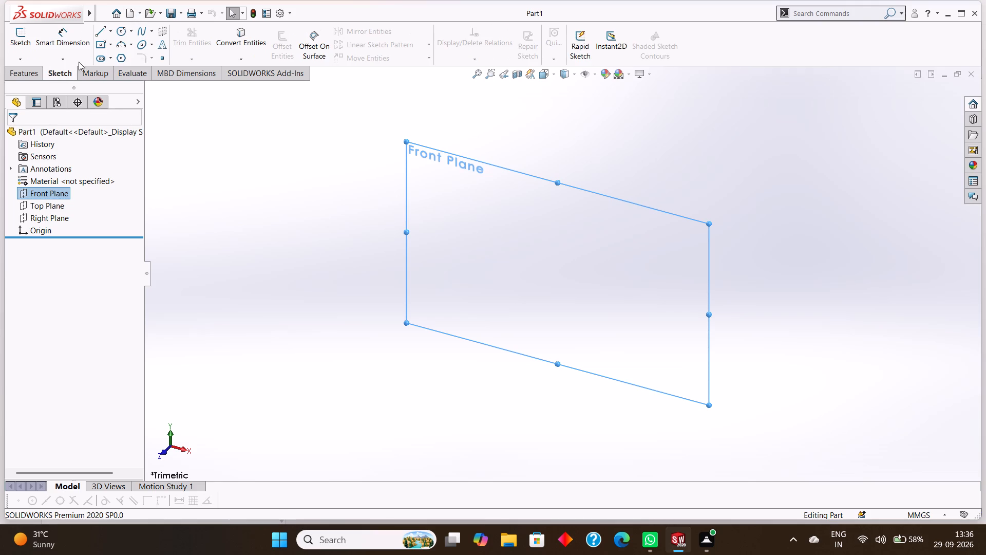
left_click(102, 34)
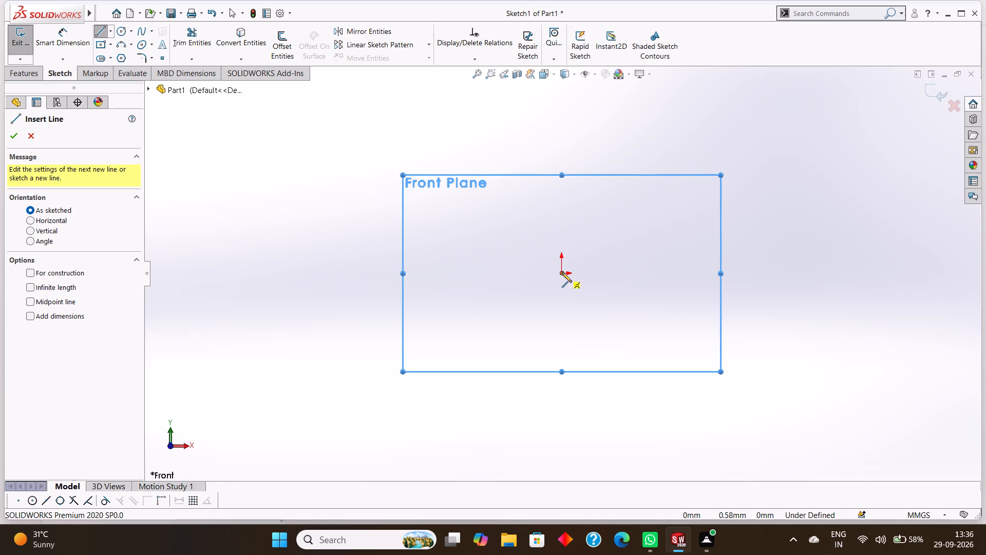
left_click(562, 272)
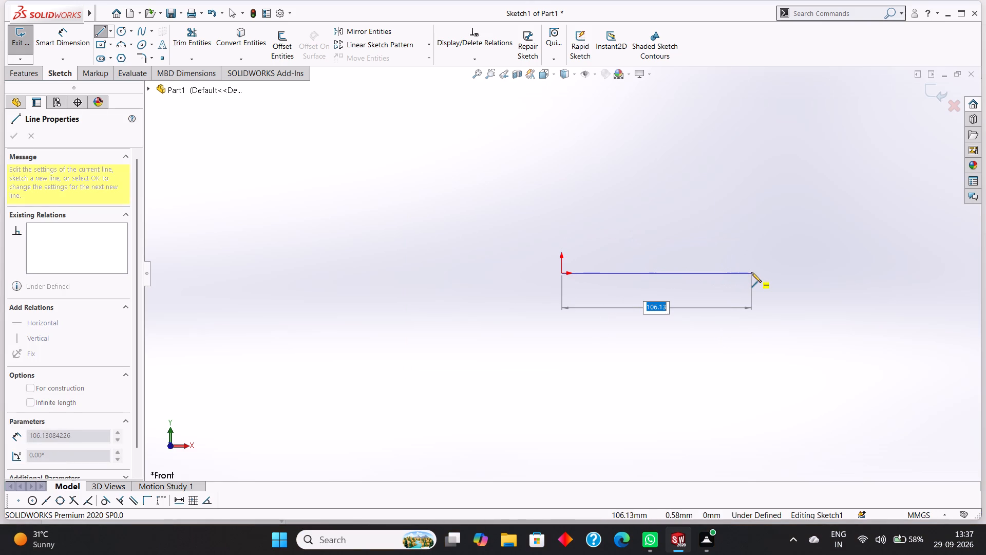
type("11")
type("7.5")
key("Return")
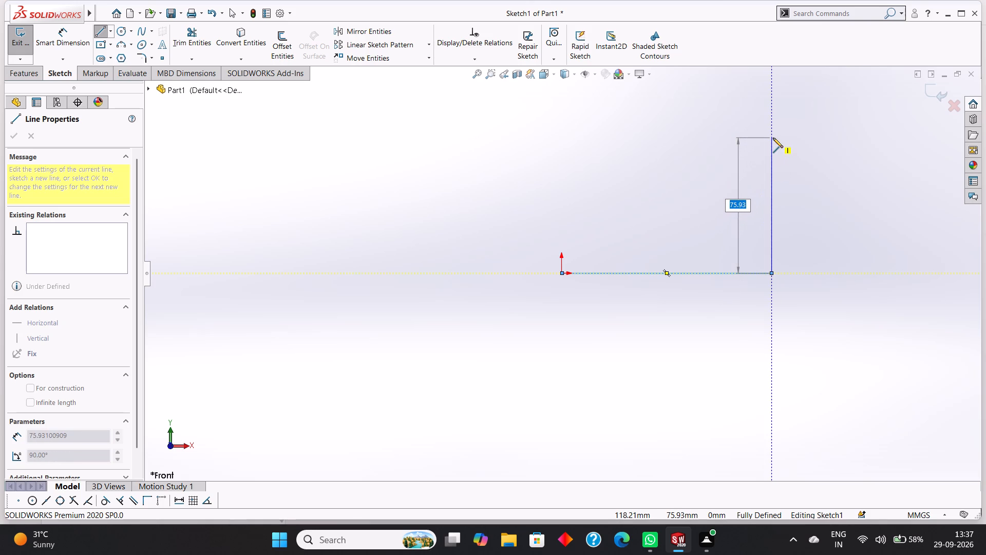
key("BackSpace")
type("75")
key("Return")
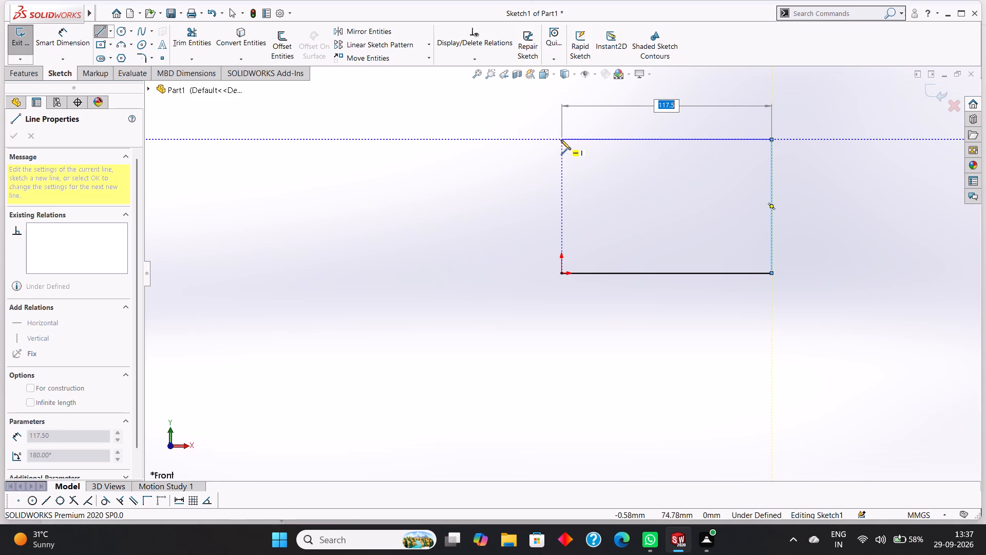
left_click(561, 140)
left_click(562, 273)
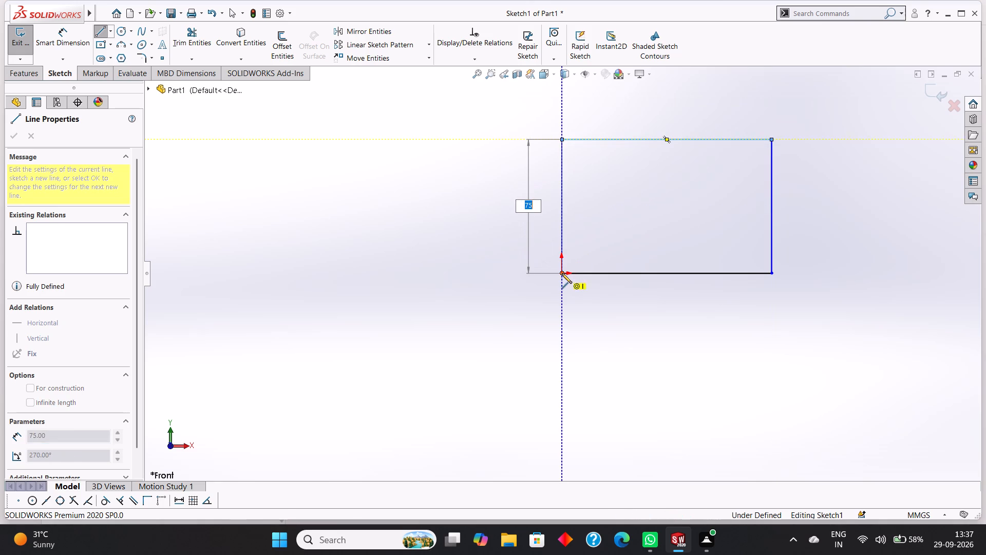
right_click(442, 265)
left_click(469, 277)
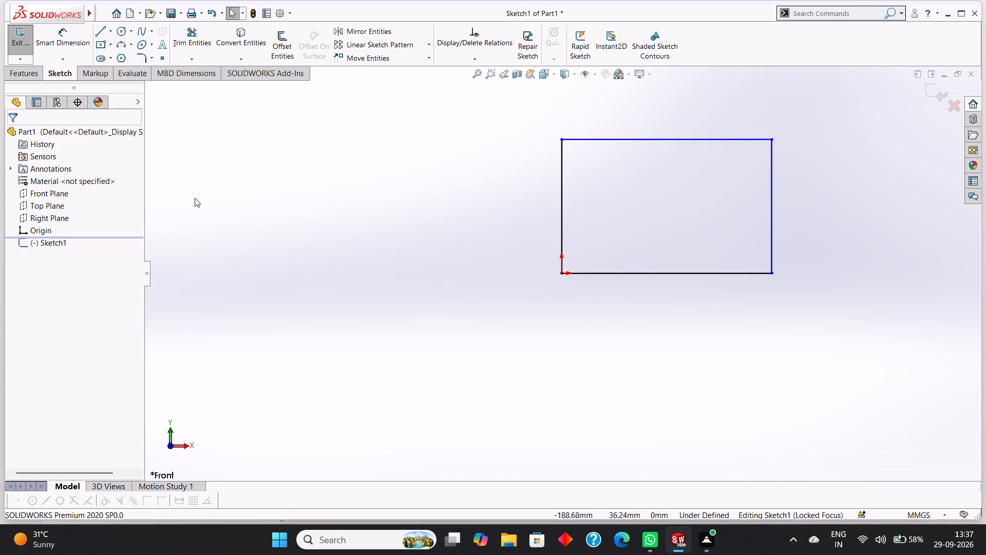
Extrude the rectangle as a boss with a blind depth of 3.5 mm.
left_click(31, 76)
left_click(27, 46)
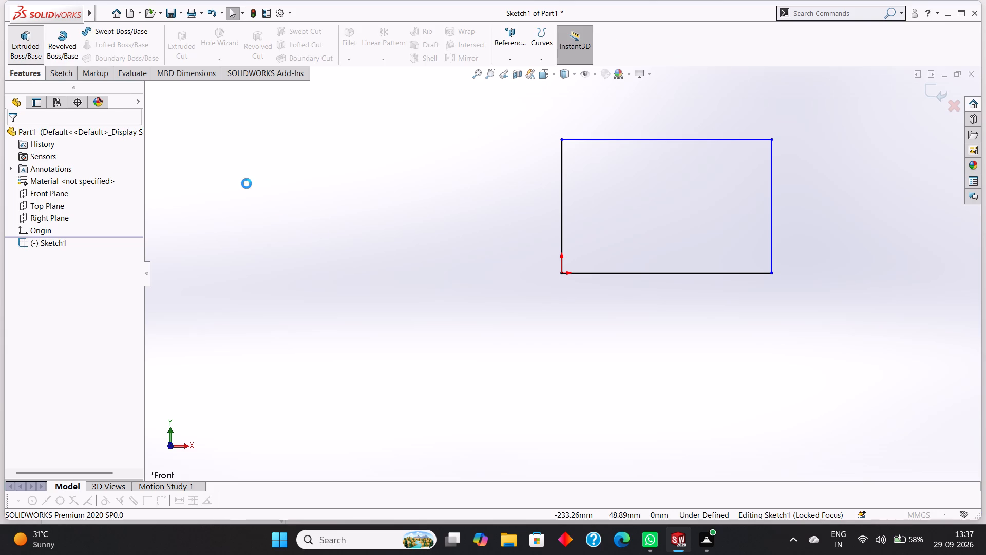
type("3.5")
key("Return")
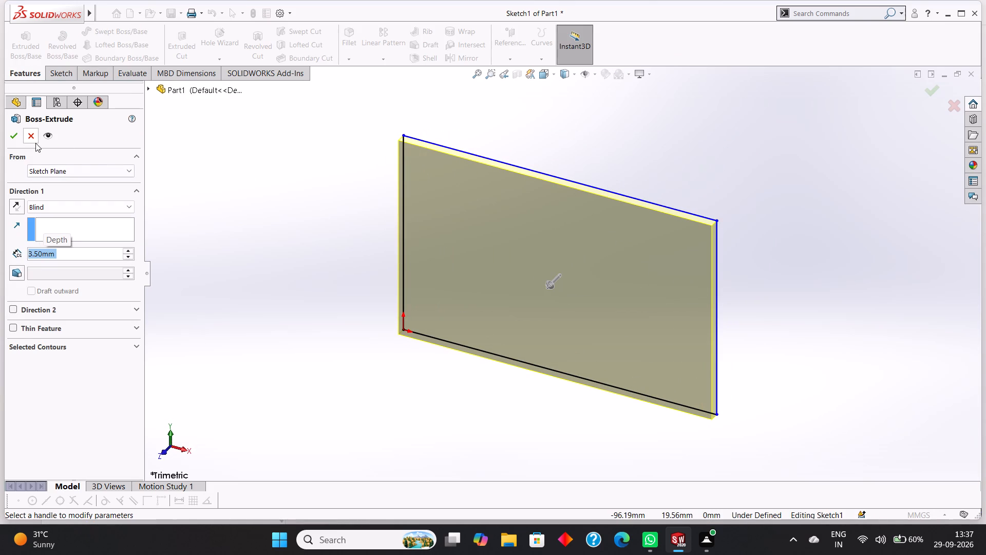
left_click(16, 138)
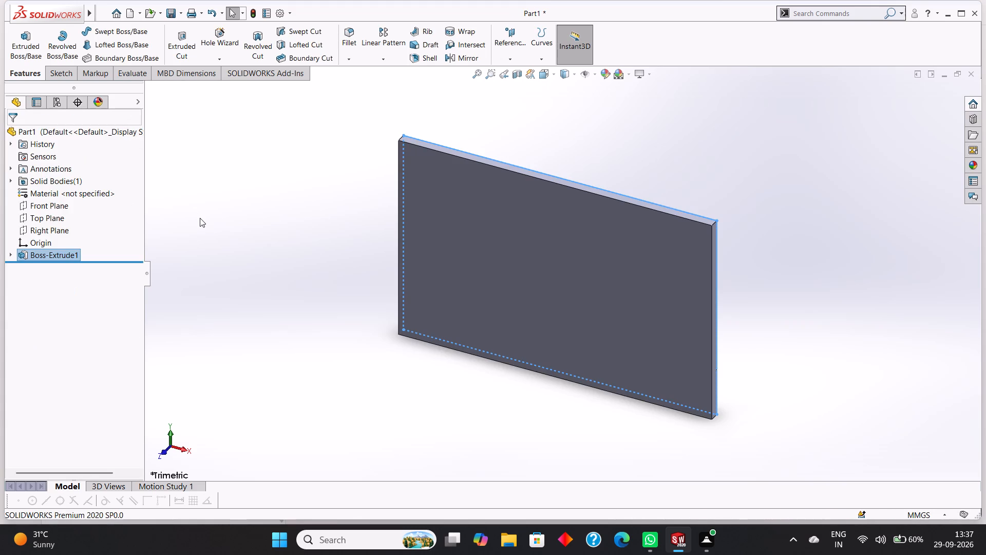
On the plate's front face, sketch two end-to-end horizontal centerlines, 59.25 mm and 27 mm long, starting from the left edge's midpoint.
left_click(258, 273)
left_click(558, 239)
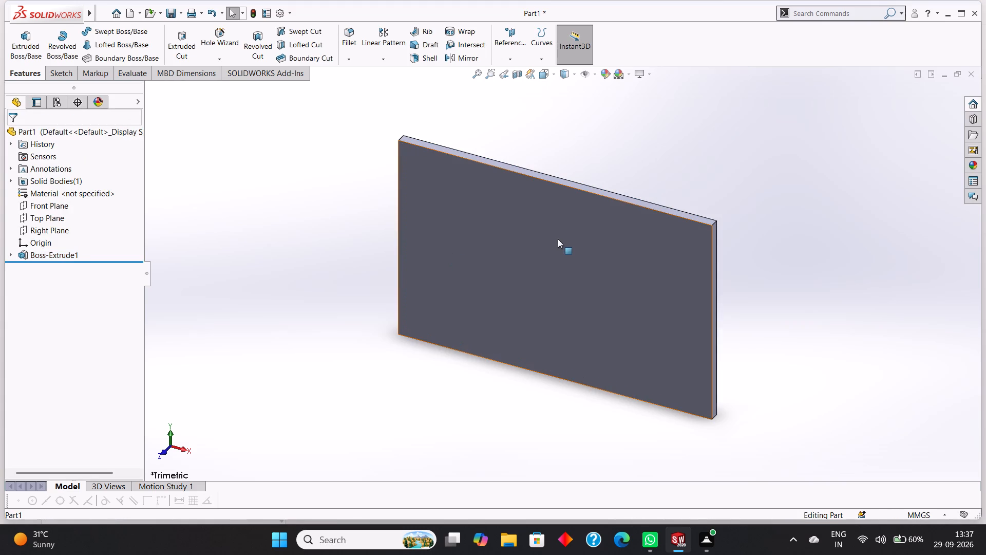
key("ctrl+8")
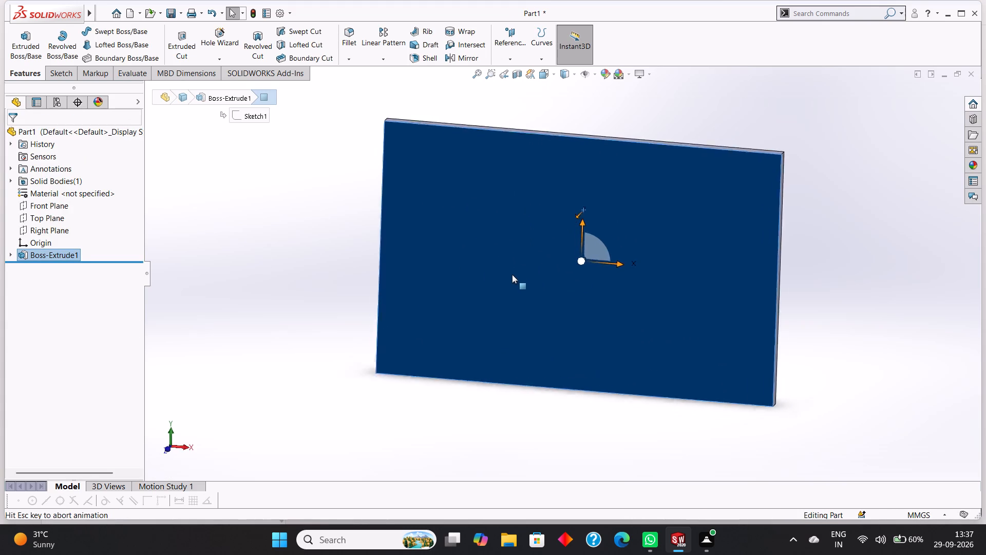
right_click(495, 199)
left_click(521, 186)
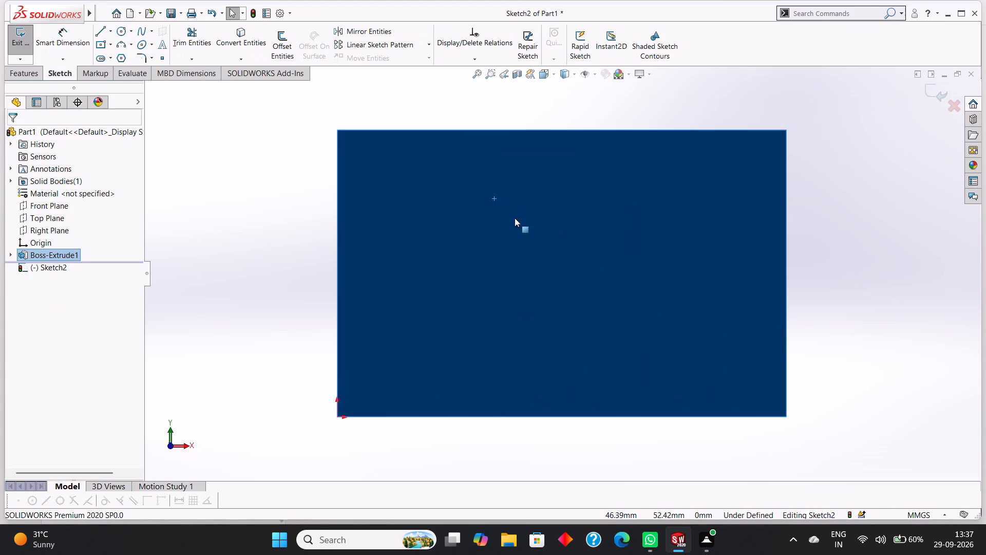
key("Escape")
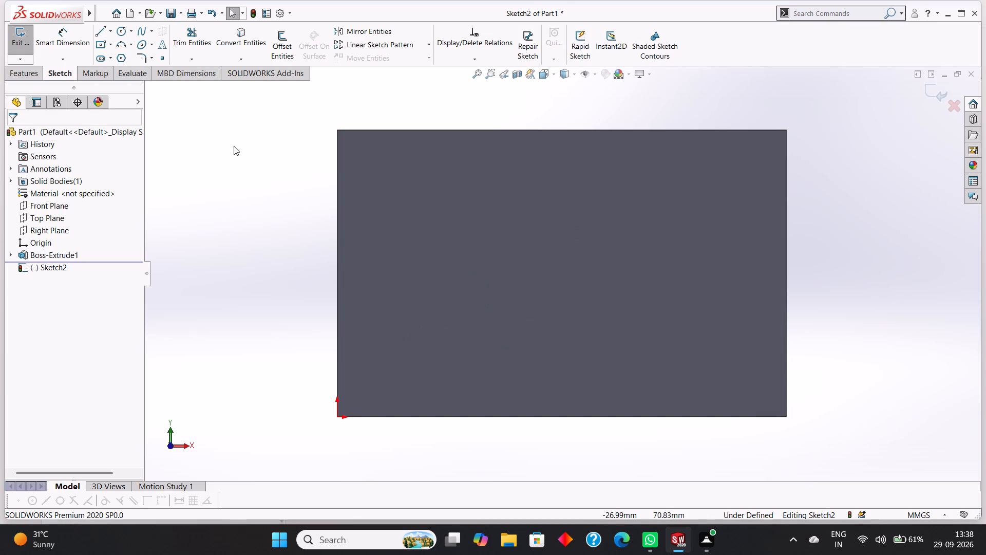
left_click(133, 32)
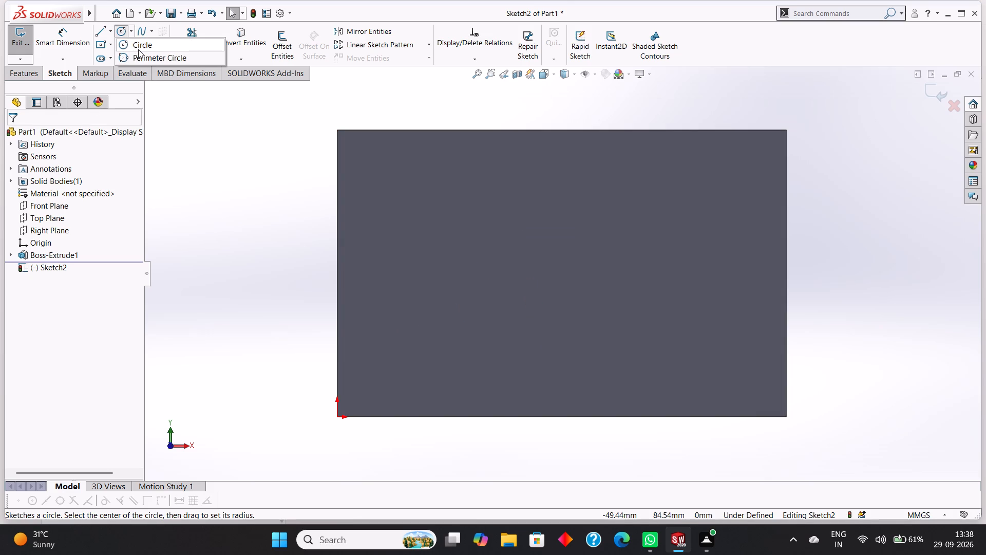
left_click(112, 30)
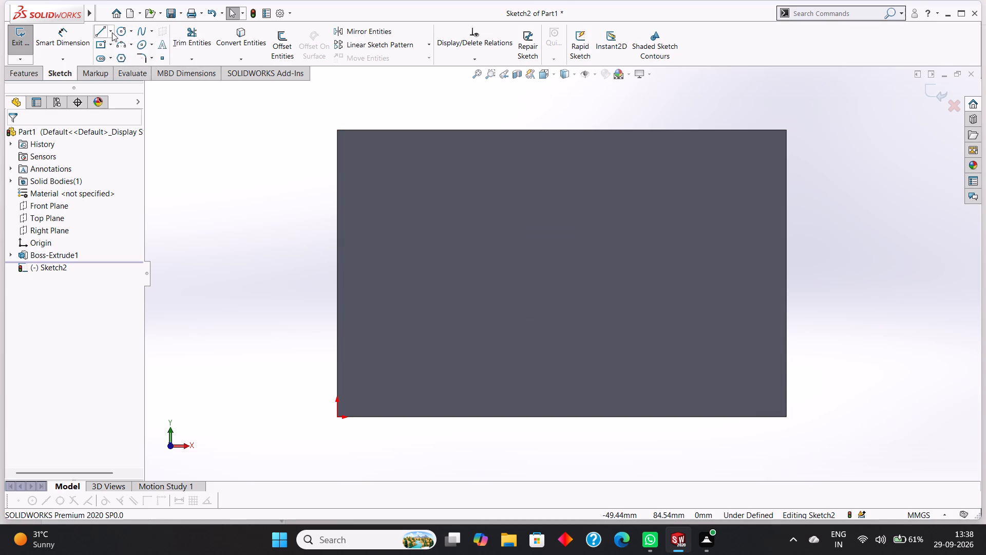
left_click(112, 32)
left_click(119, 57)
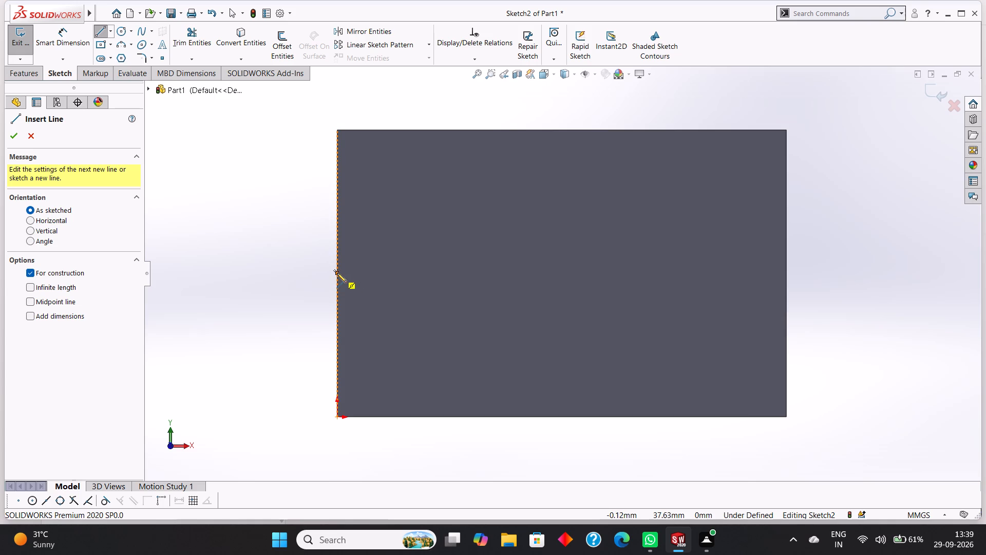
left_click(337, 273)
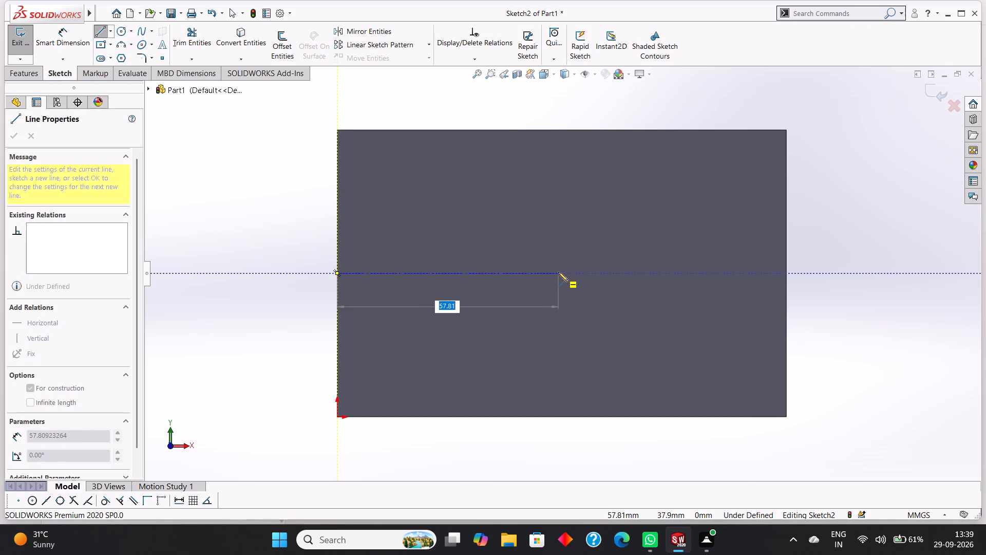
type("59.25")
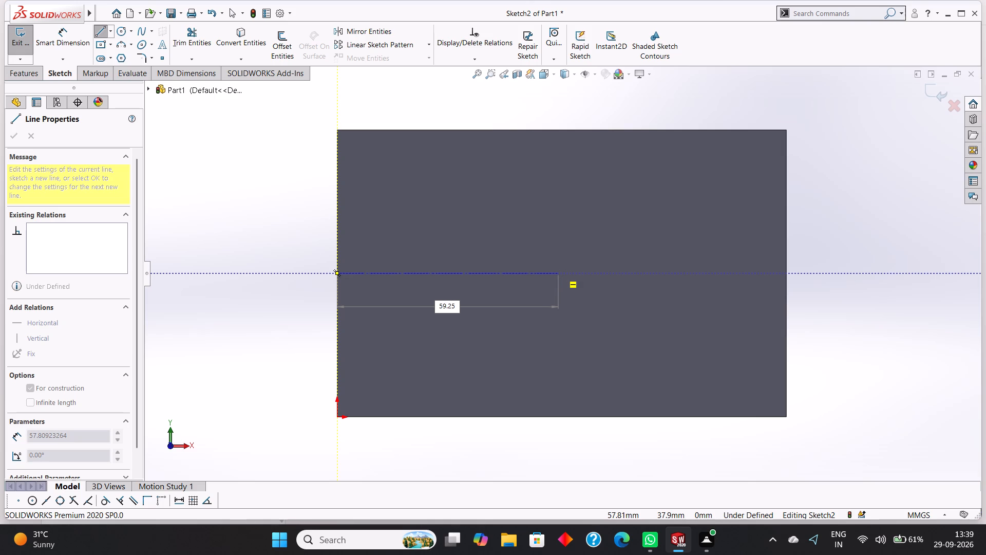
key("Return")
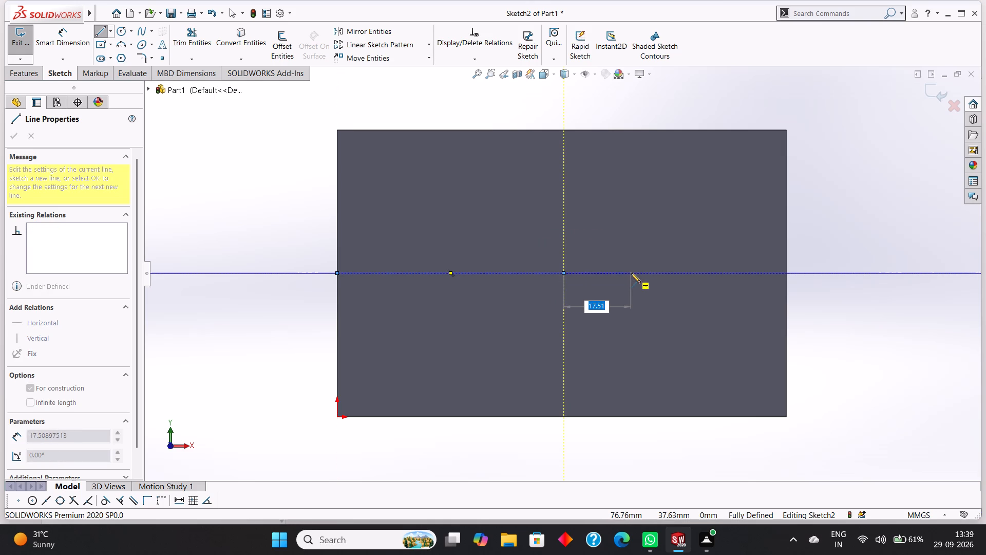
type("27")
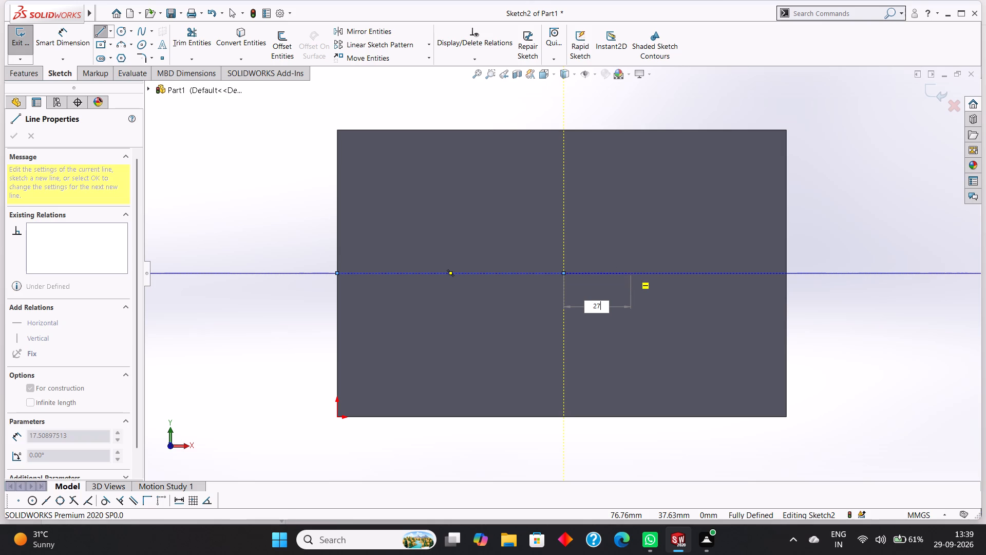
key("Return")
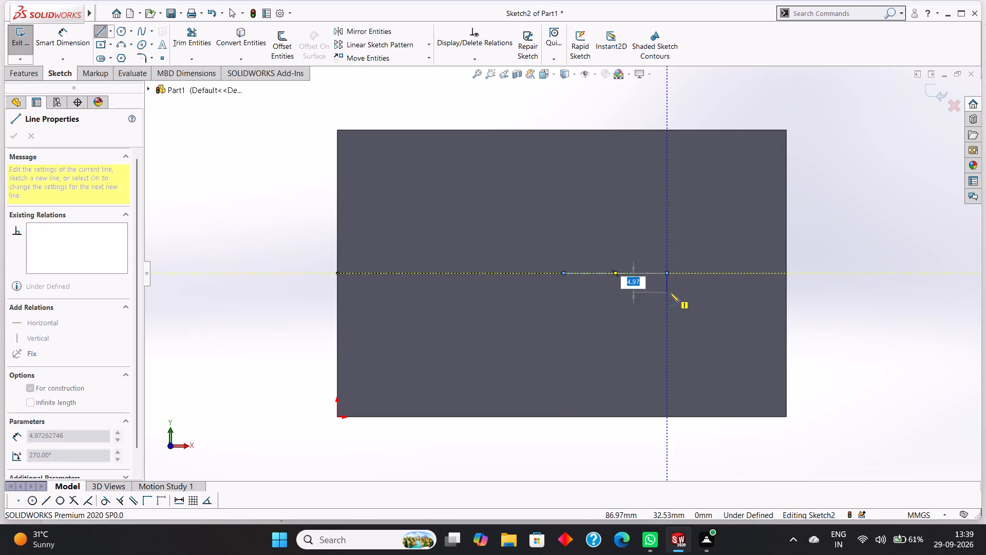
right_click(679, 296)
left_click(704, 303)
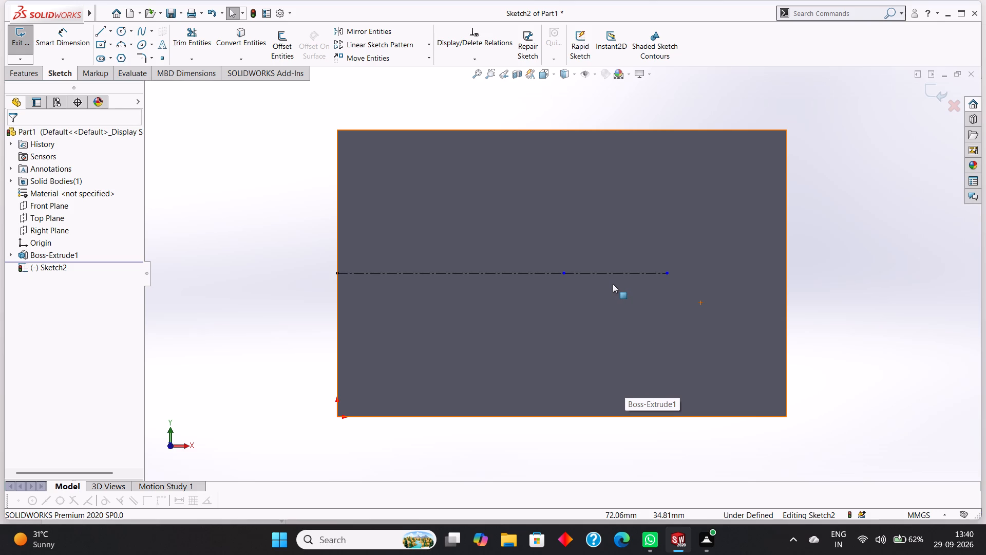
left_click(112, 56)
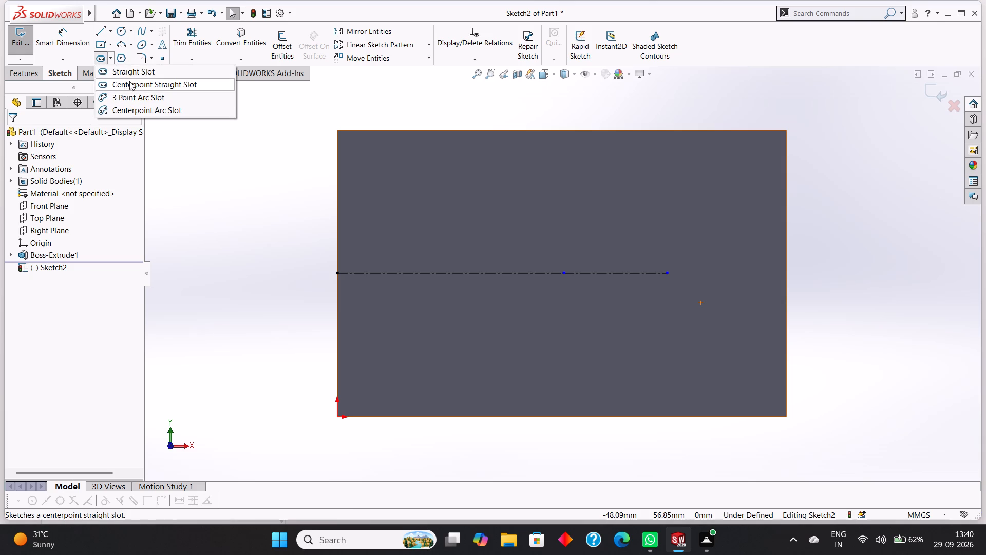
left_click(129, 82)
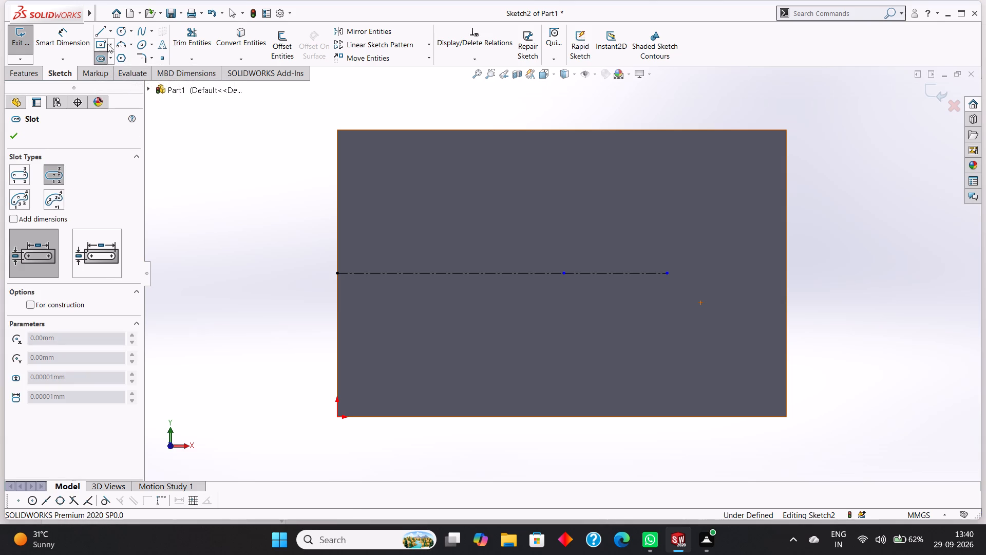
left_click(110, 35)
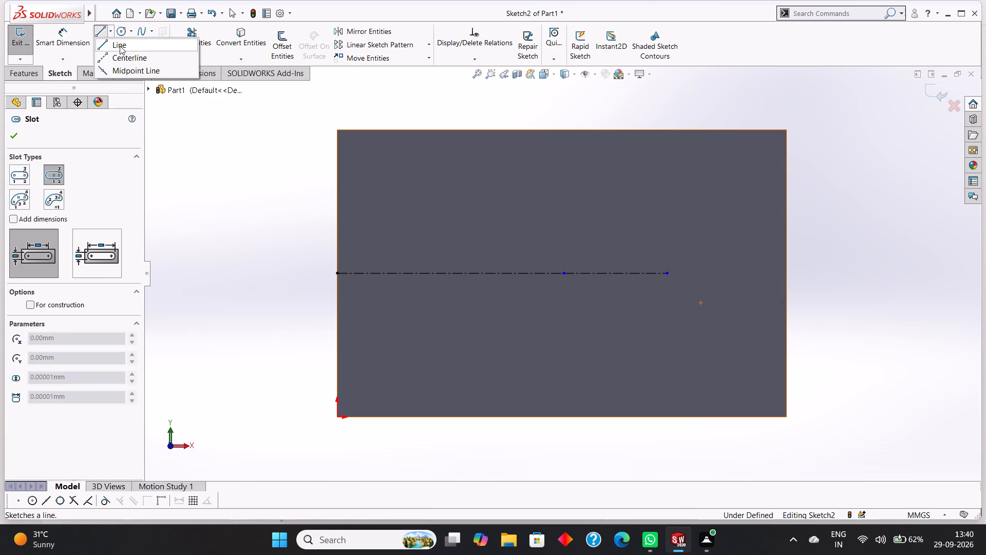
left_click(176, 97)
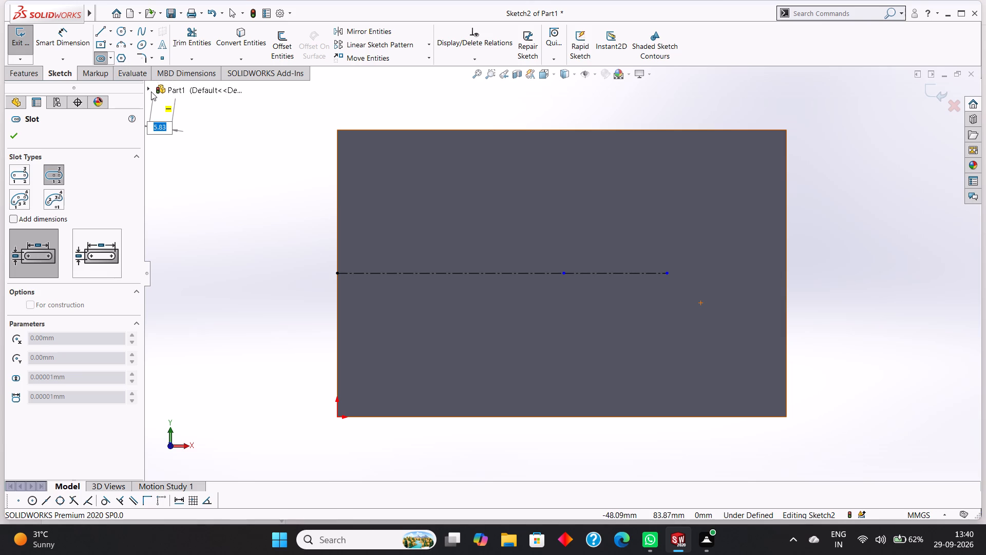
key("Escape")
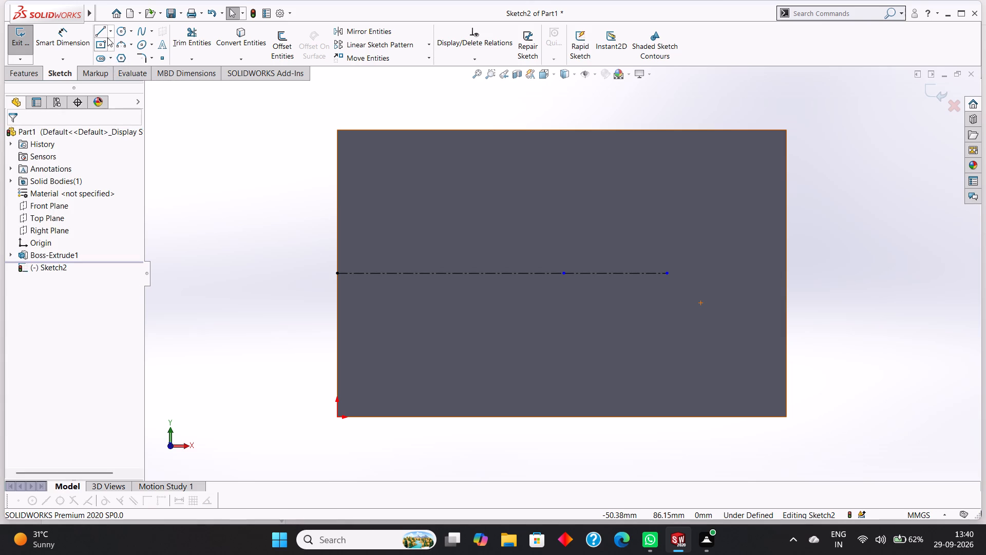
Sketch a straight slot along the 27 mm centerline, from endpoint to endpoint, about 16 mm wide.
left_click(111, 53)
left_click(116, 68)
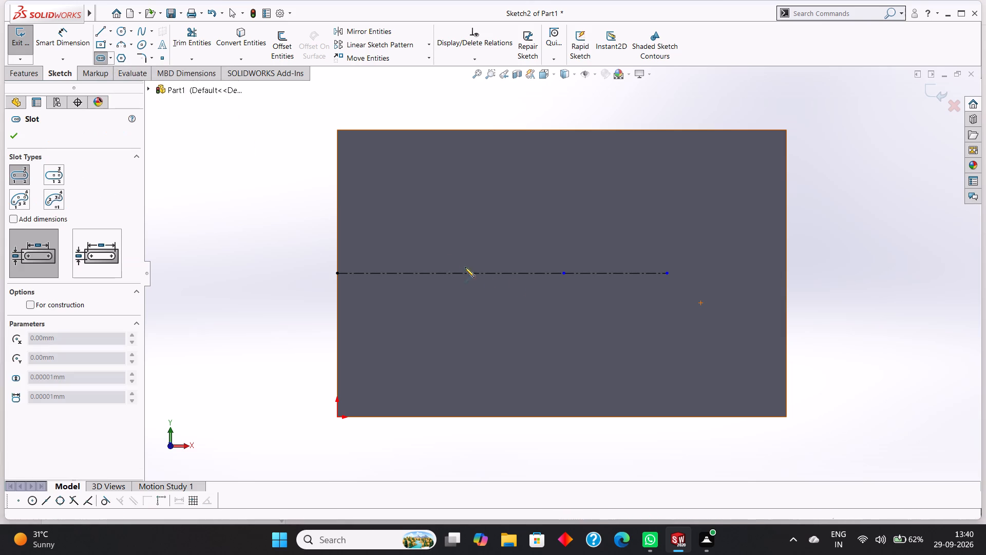
left_click(562, 273)
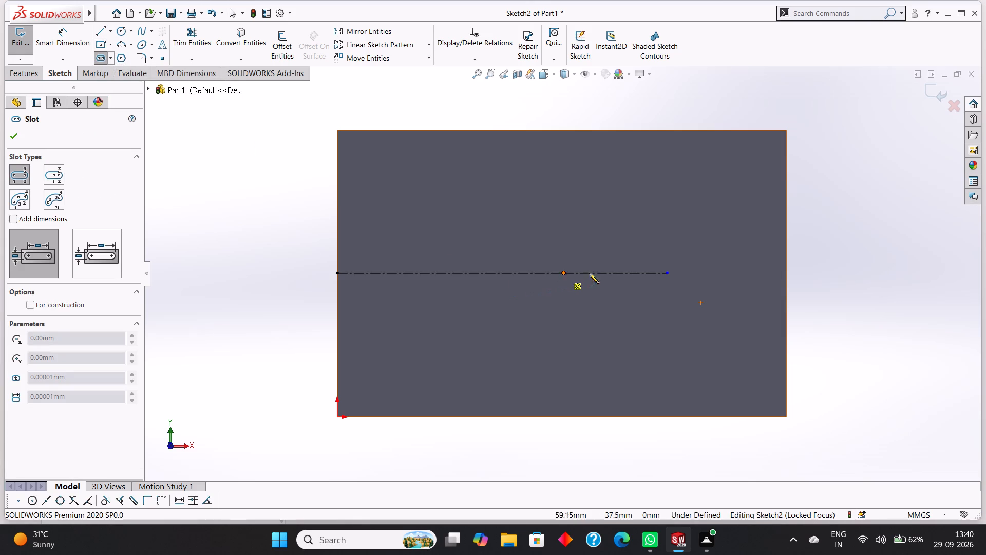
left_click(668, 273)
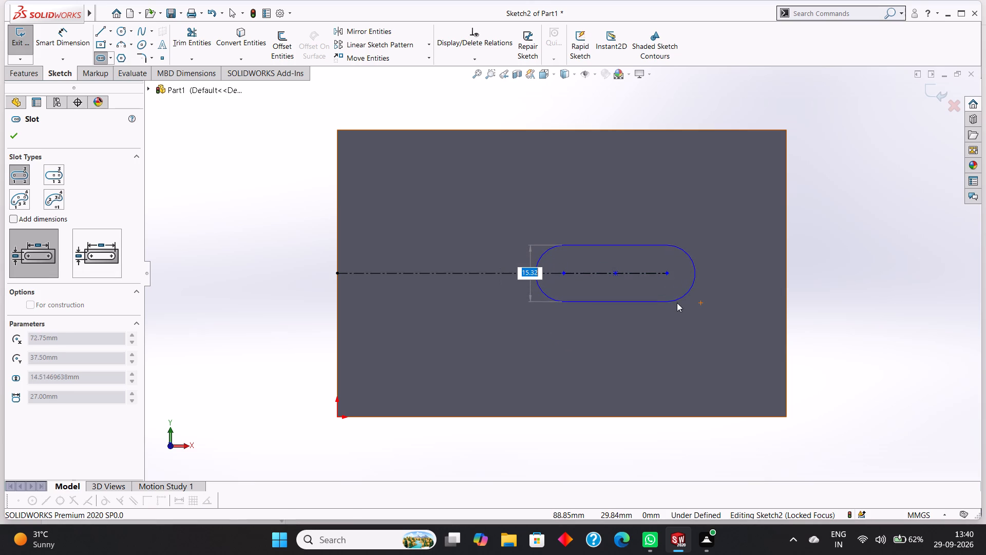
left_click(678, 304)
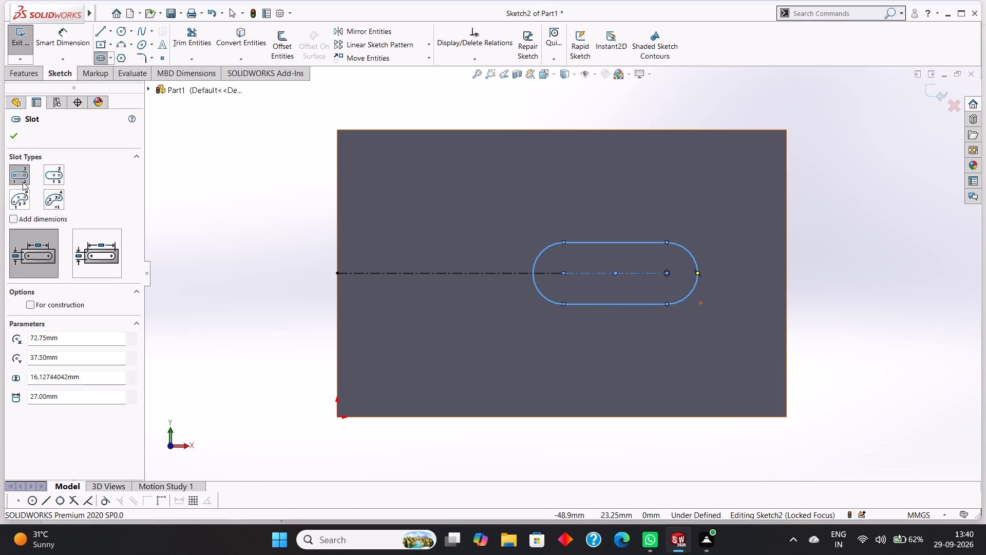
left_click(14, 132)
Dimension the slot's left end arc with a radius of 28.75 mm.
left_click(46, 36)
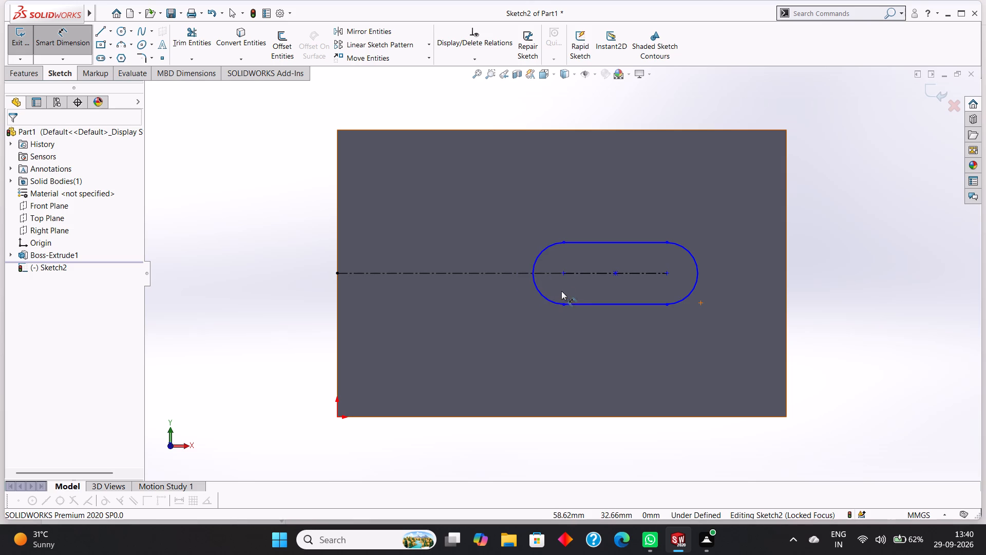
left_click(540, 253)
left_click(477, 224)
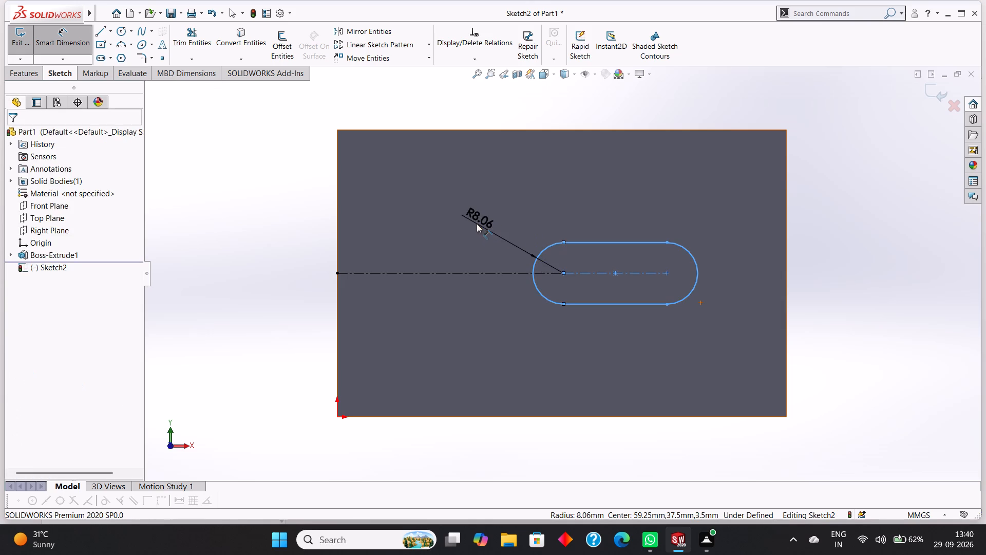
type("28.75")
key("Return")
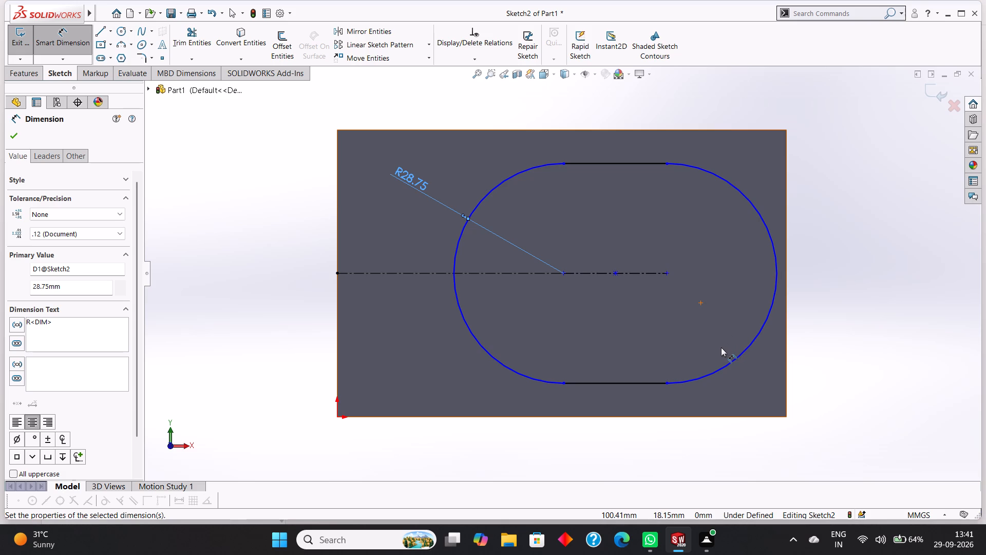
left_click(14, 136)
Start an extruded boss from the slot sketch.
left_click(17, 78)
left_click(24, 49)
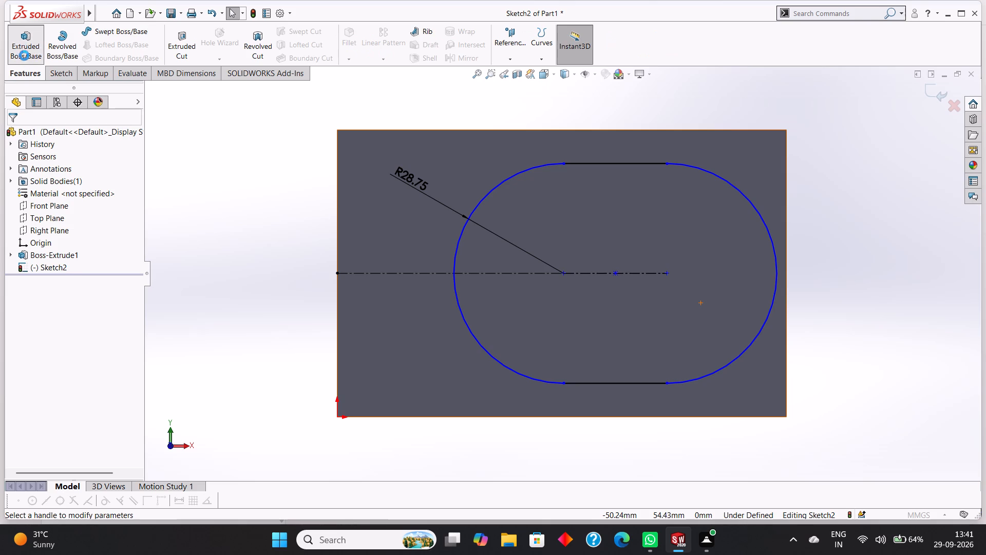
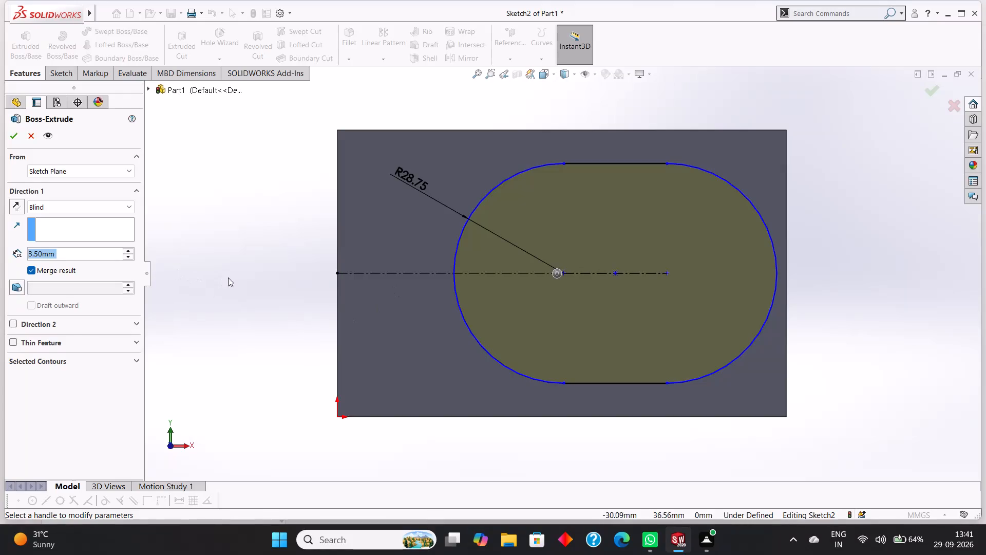
Extrude the slot sketch as a blind boss 21.5 mm deep, merged with the base plate.
left_click(66, 250)
left_click_drag(77, 251, 13, 251)
type("21.5")
key("Return")
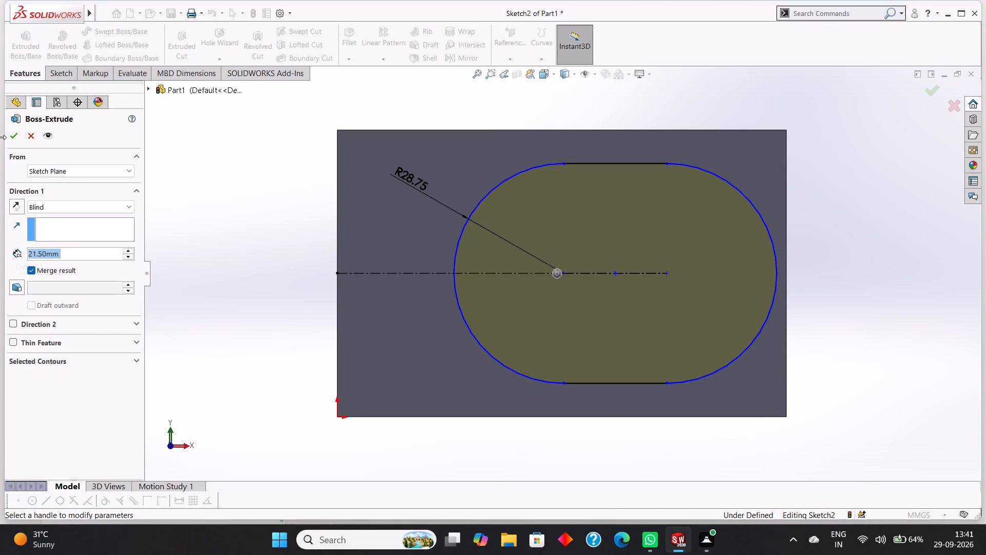
left_click(10, 138)
left_click(273, 301)
Open a new sketch on the slot-shaped boss's top face and view it straight on.
middle_click_drag(295, 349, 278, 265)
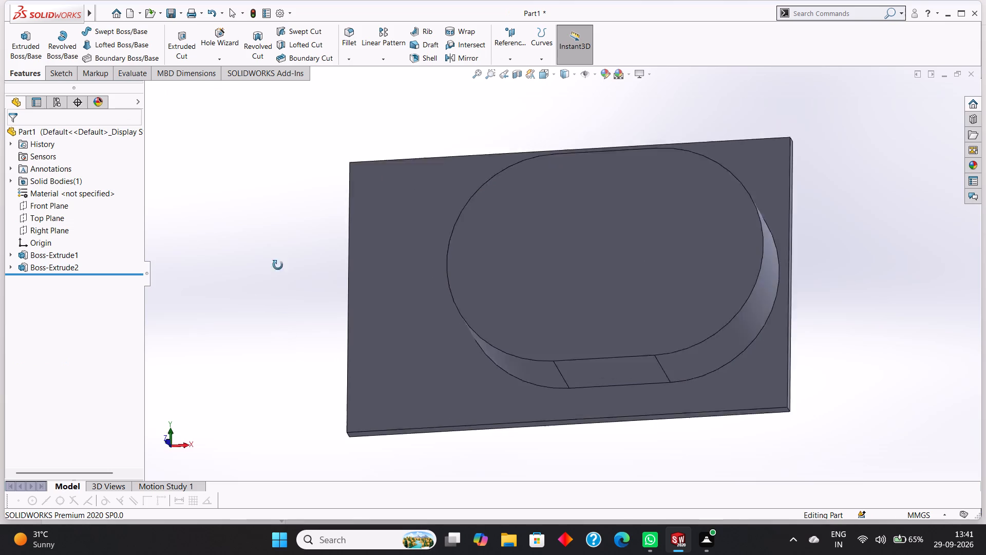
middle_click_drag(278, 265, 291, 236)
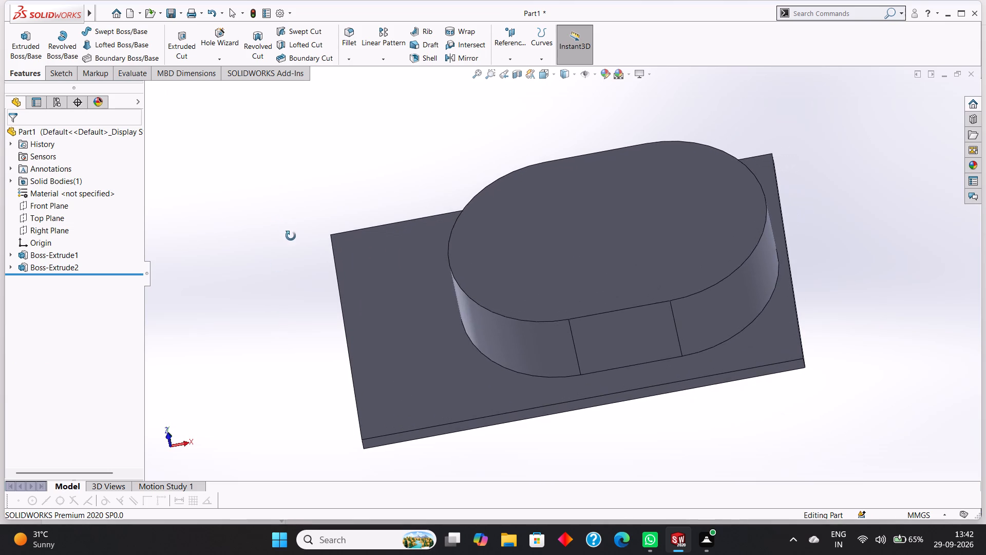
middle_click_drag(291, 236, 291, 238)
right_click(602, 220)
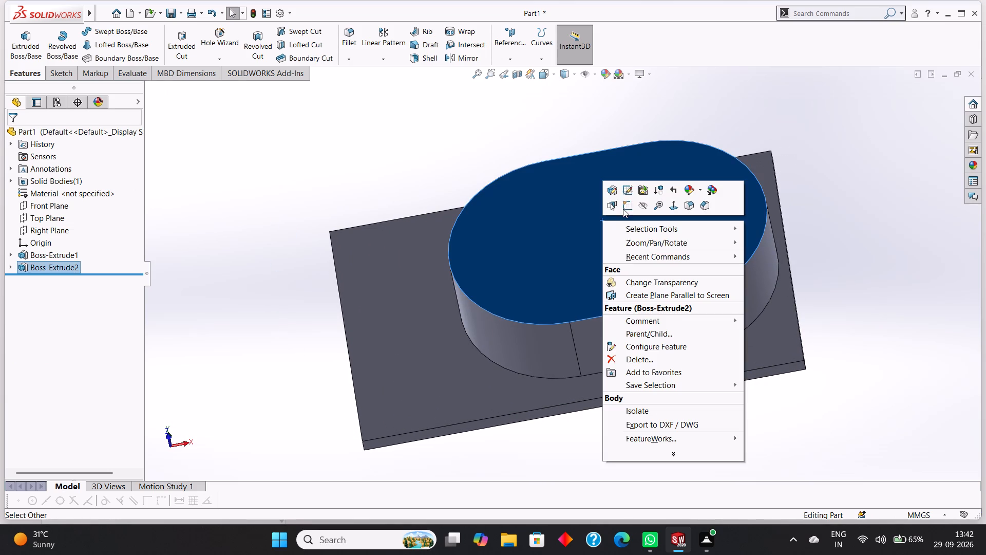
left_click(623, 204)
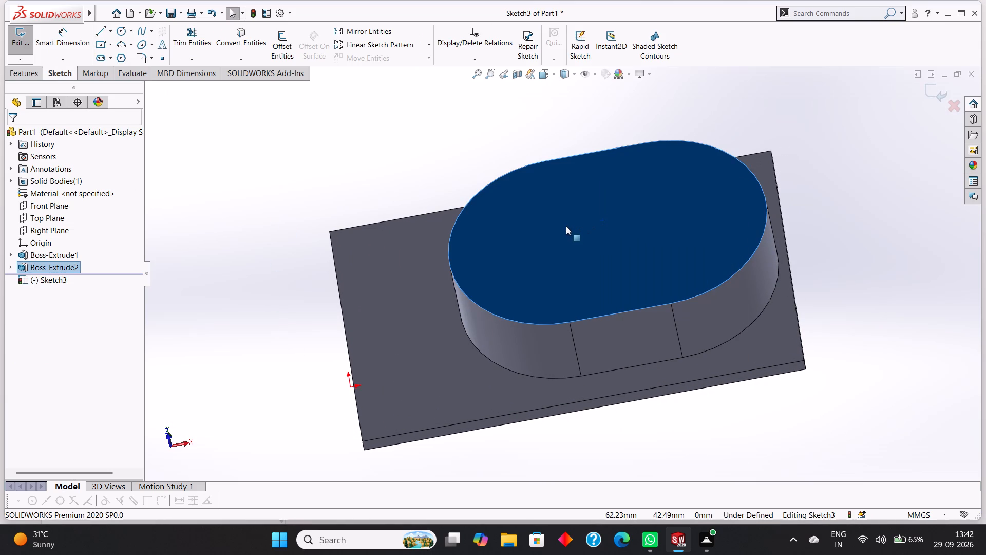
key("ctrl+8")
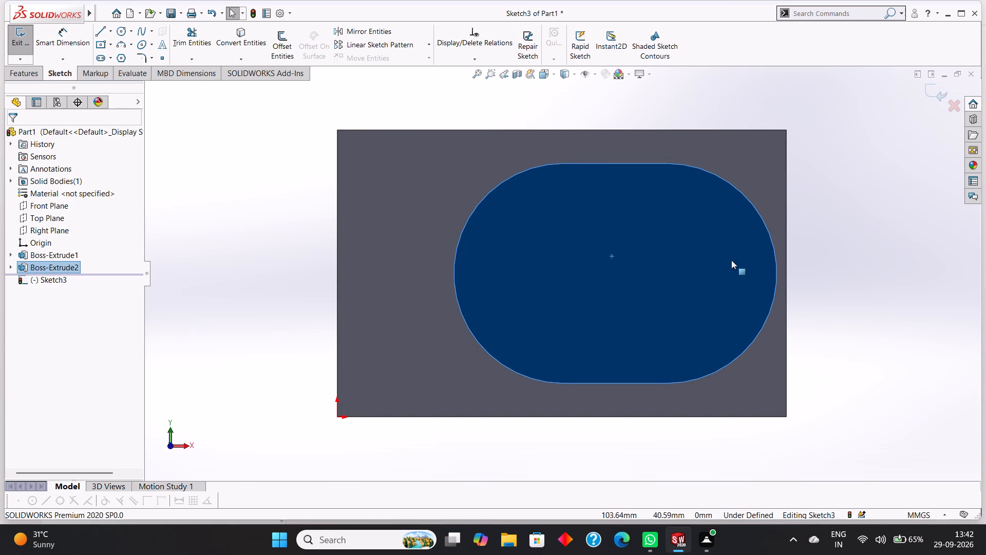
key("Escape")
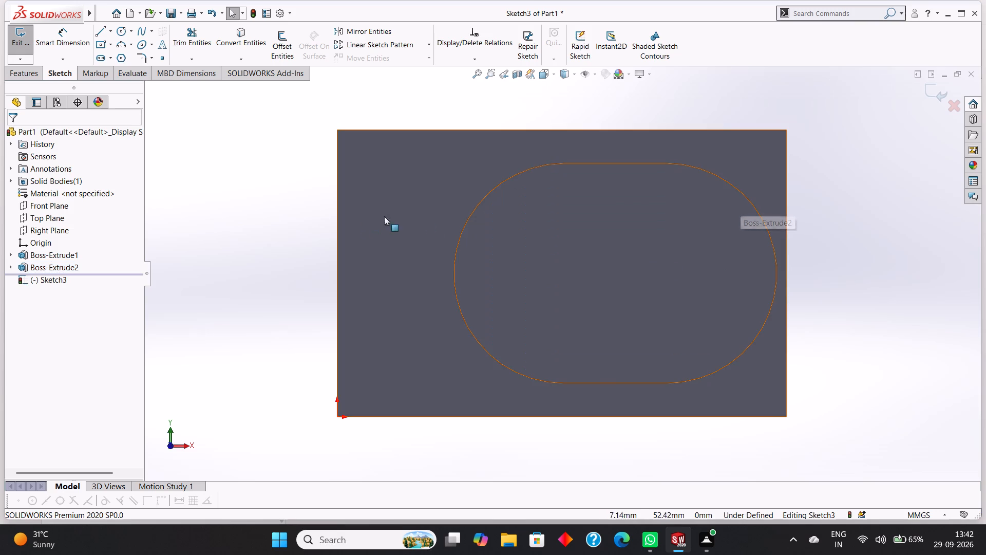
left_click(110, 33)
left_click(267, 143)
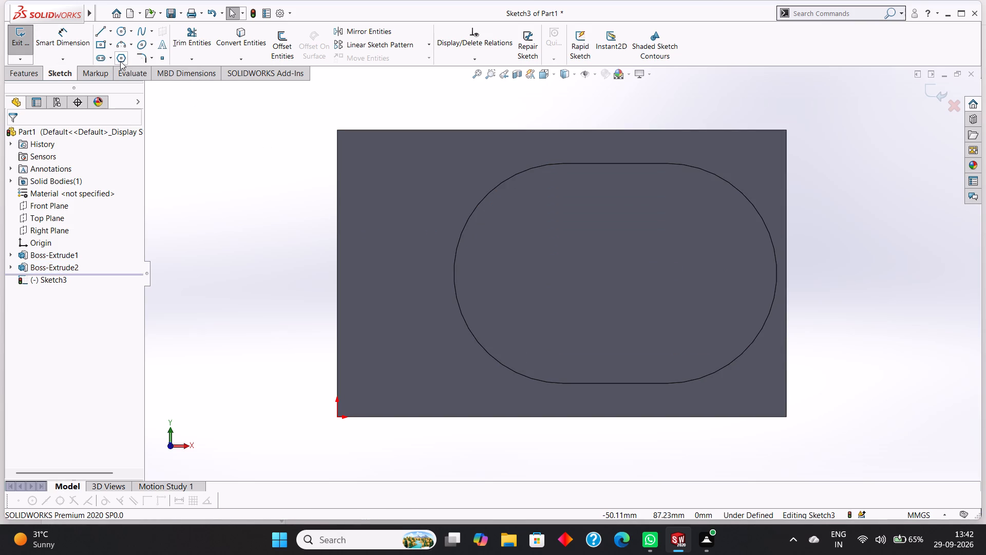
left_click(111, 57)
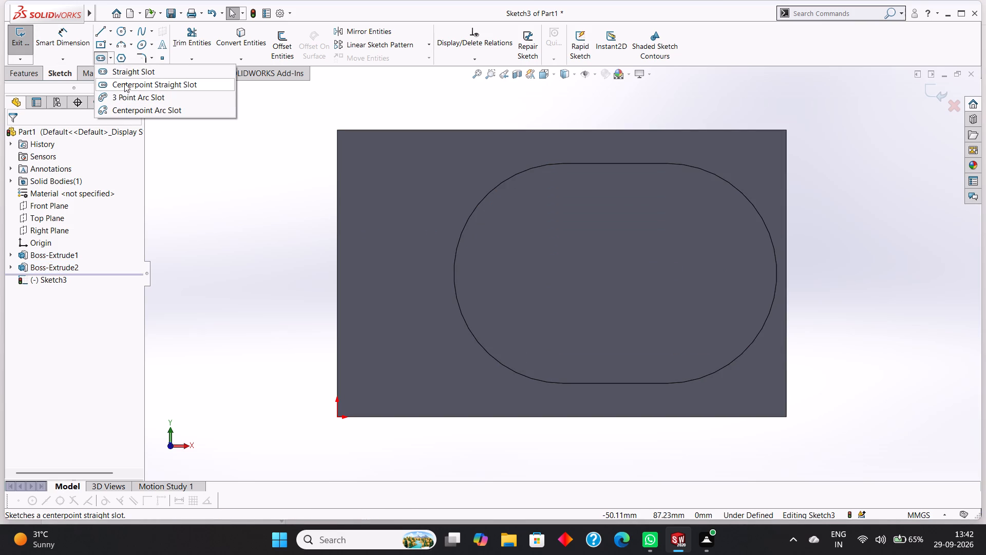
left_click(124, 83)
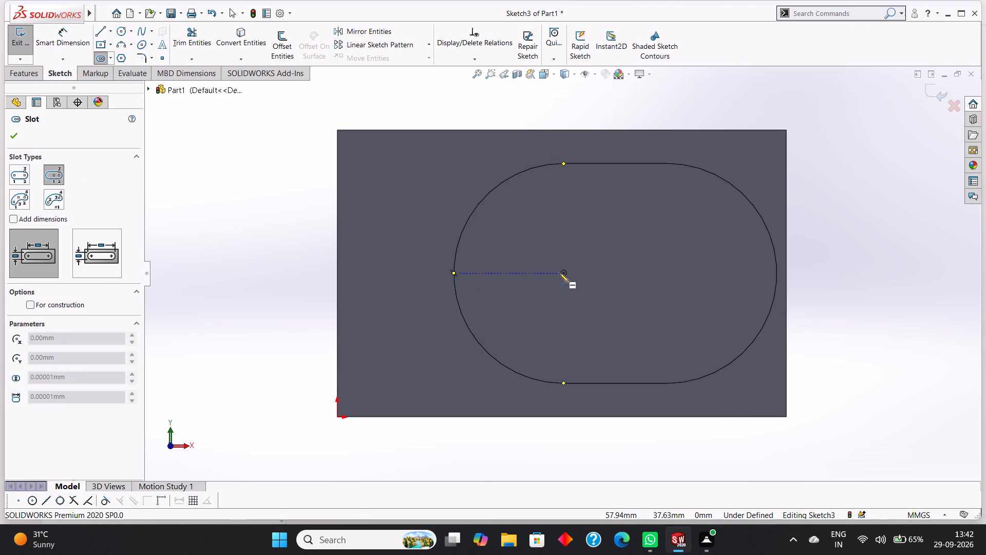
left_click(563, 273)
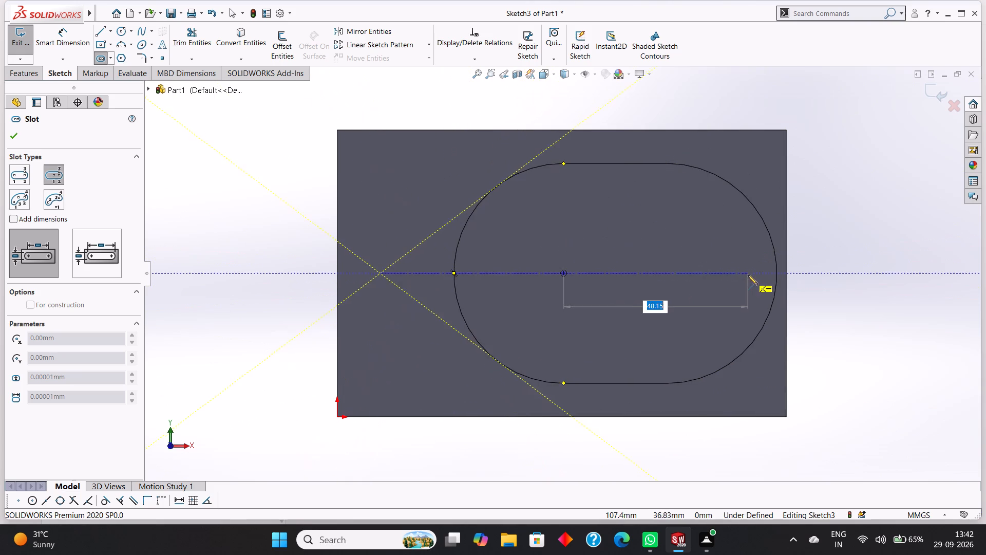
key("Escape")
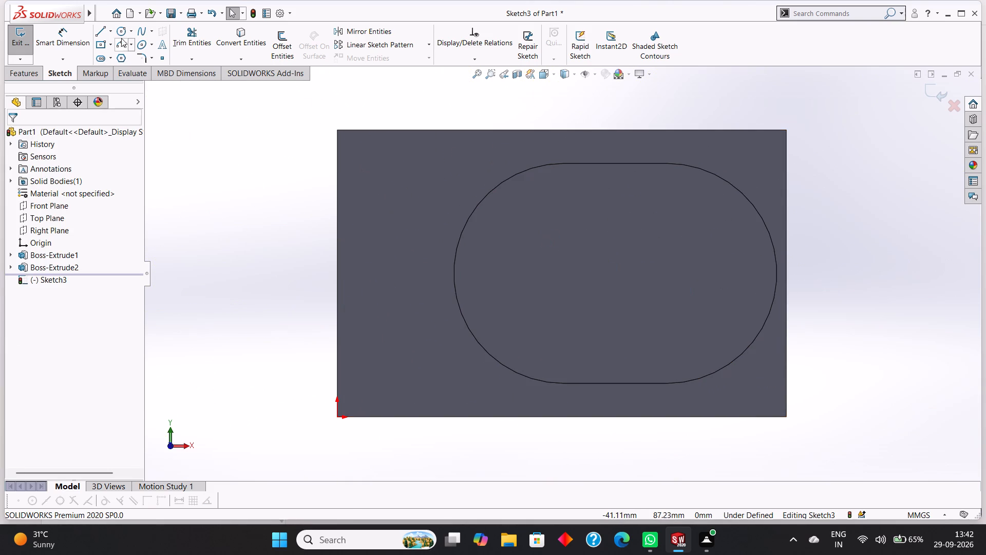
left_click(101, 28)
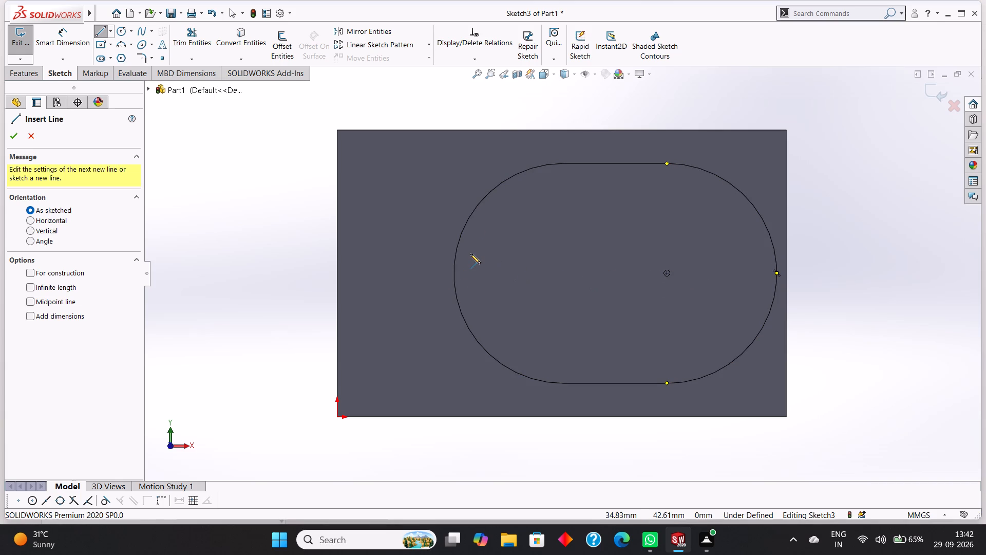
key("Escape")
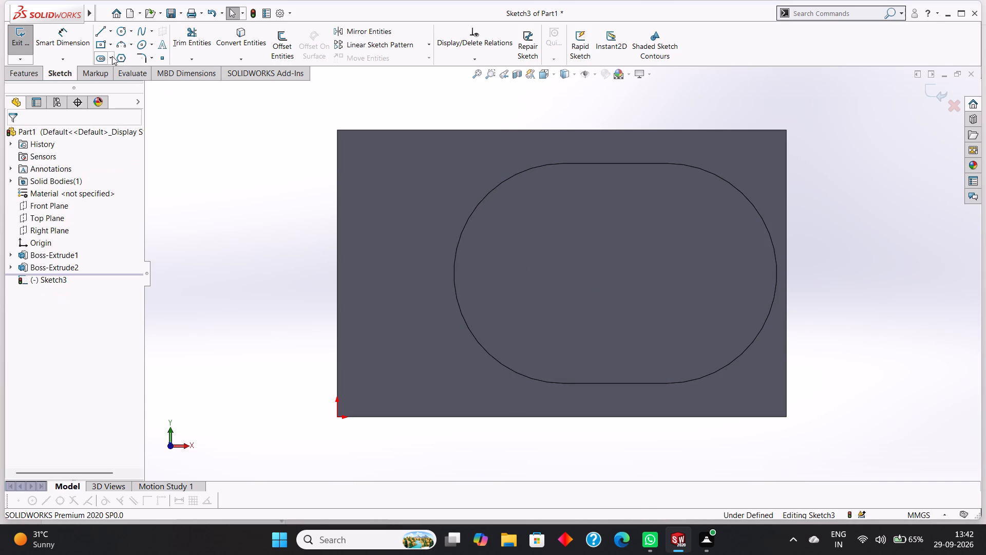
Sketch a straight slot 21.25 mm wide between the centres of the boss's right and left end arcs.
left_click(109, 55)
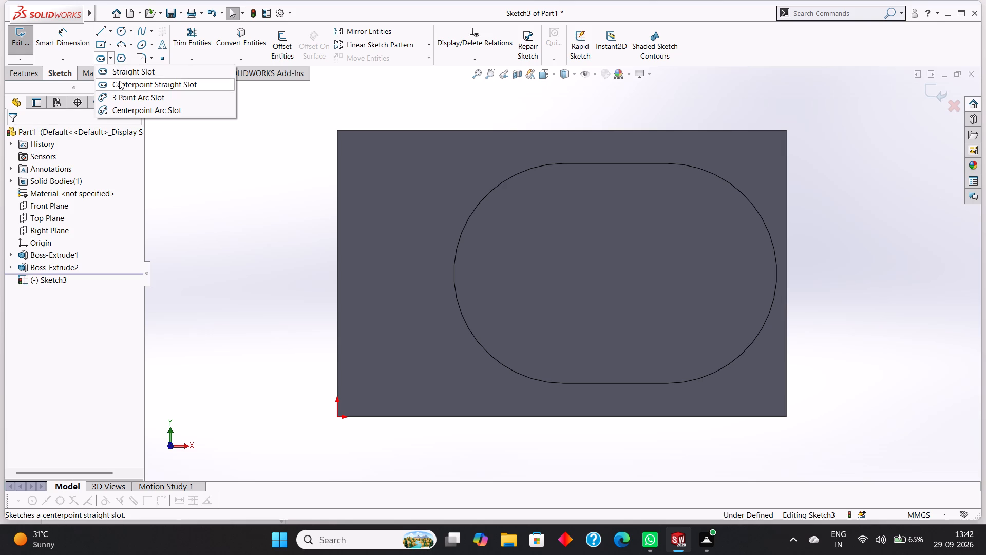
left_click(128, 73)
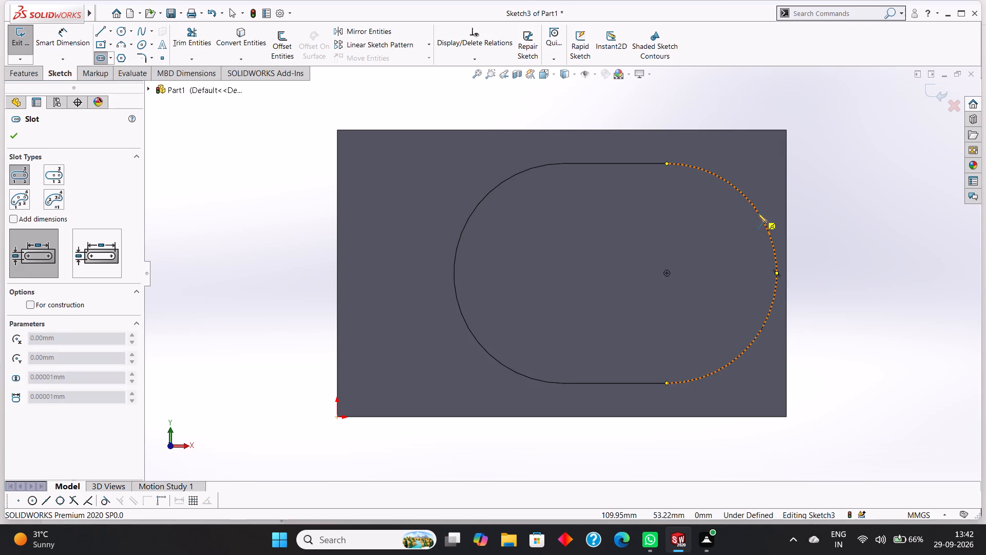
left_click(666, 272)
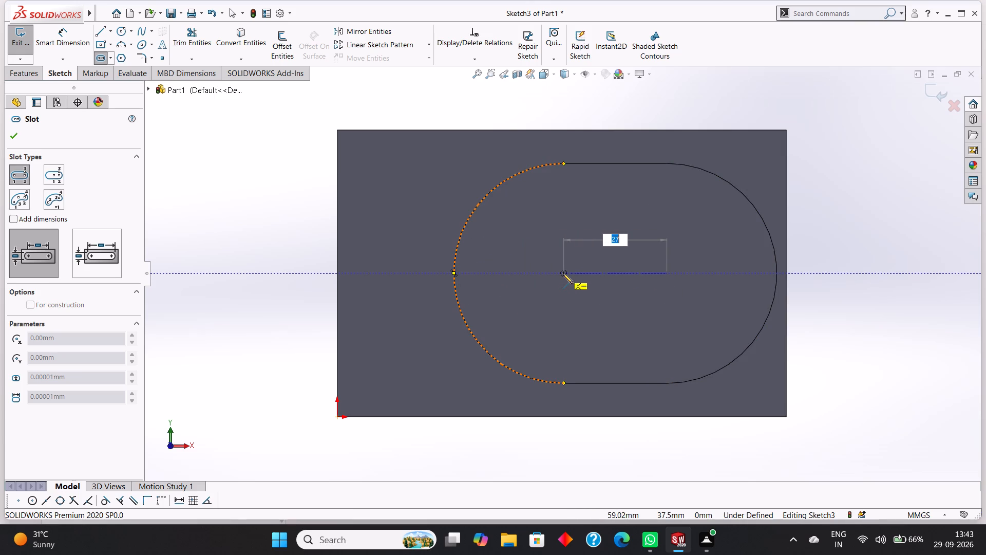
left_click(563, 273)
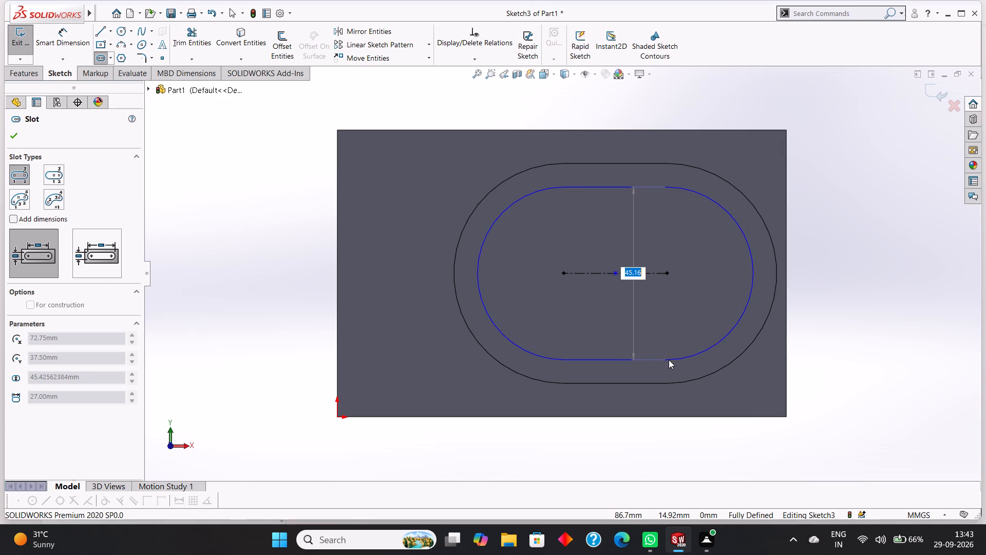
type("21.")
type("25")
key("Return")
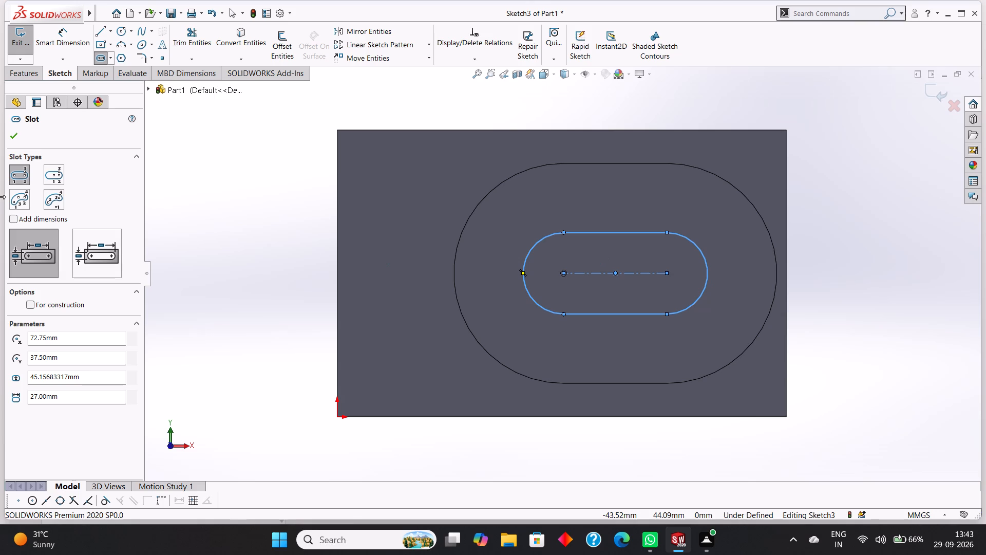
left_click(13, 140)
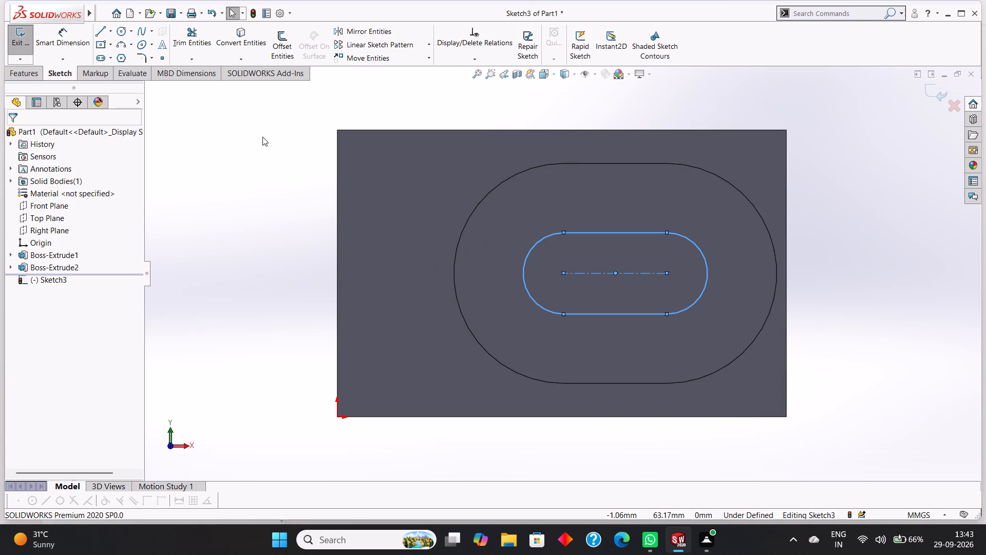
Dimension the inner slot's left end arc with a radius of 21.25 mm.
left_click(67, 40)
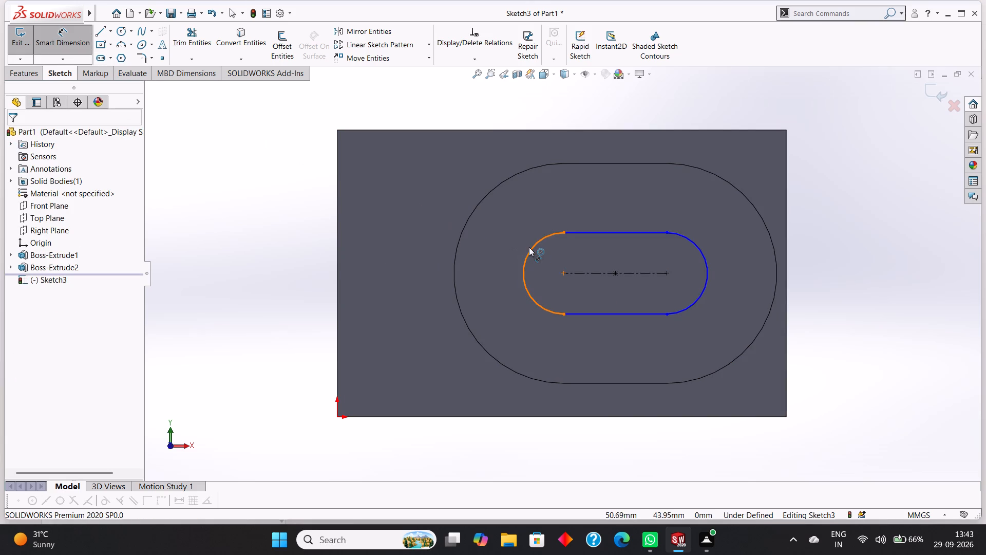
left_click_drag(528, 247, 521, 242)
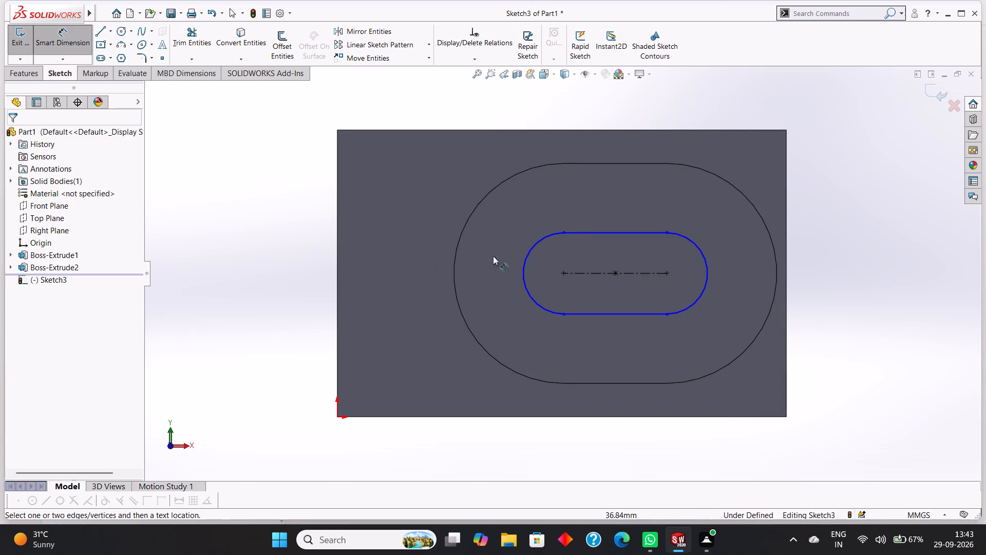
left_click(529, 254)
left_click(498, 234)
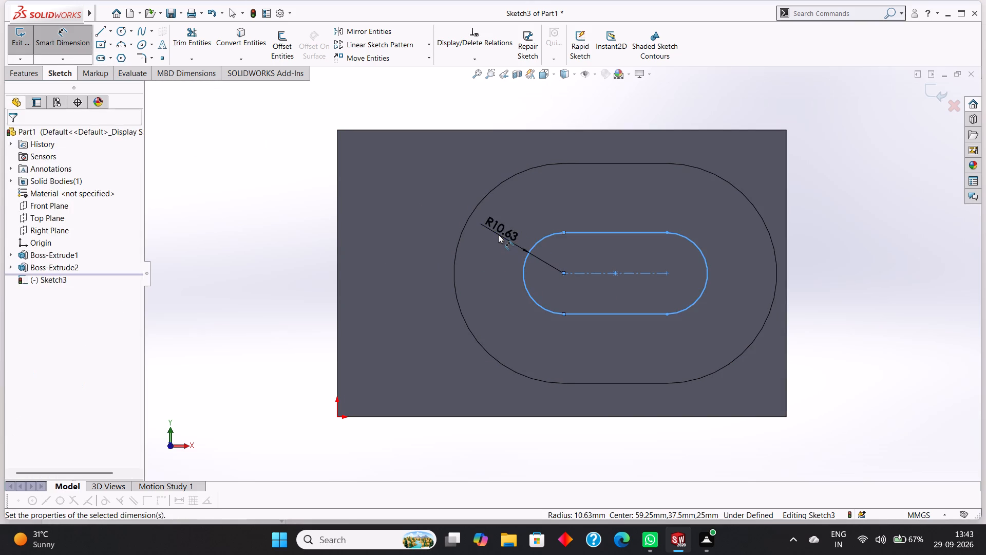
type("21.")
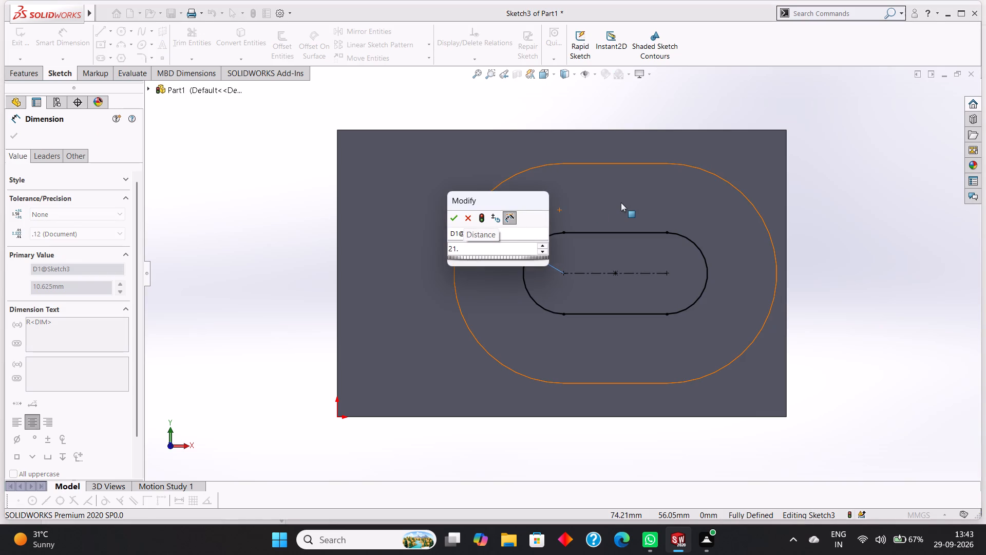
type("25")
key("Return")
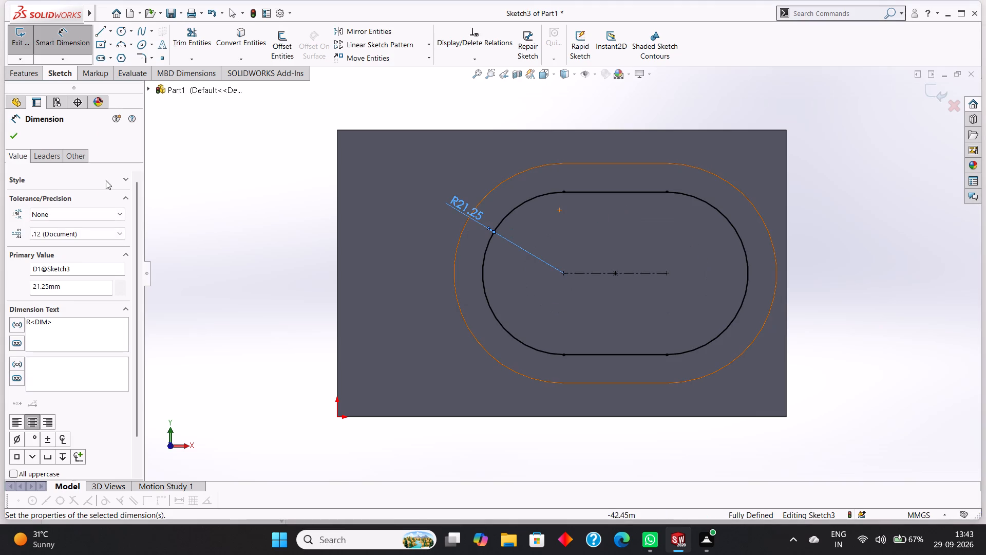
left_click(14, 140)
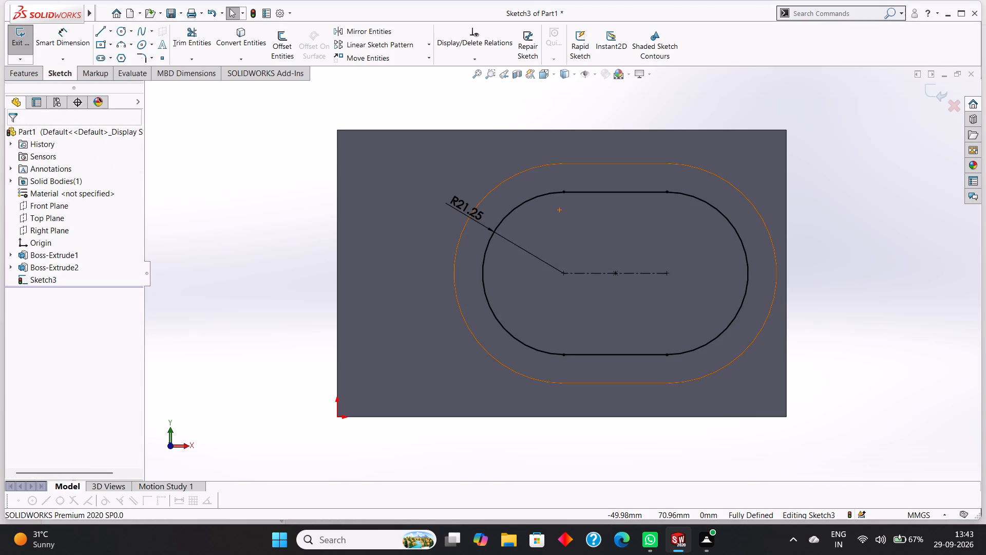
Begin a feature from the inner slot sketch on the boss's top face.
left_click(21, 73)
middle_click_drag(201, 282, 216, 213)
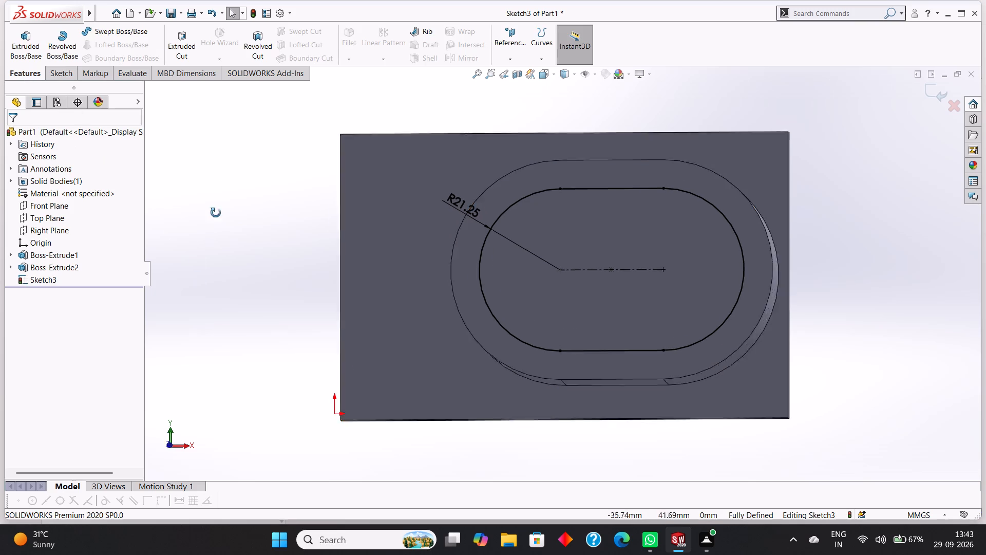
middle_click_drag(216, 213, 210, 155)
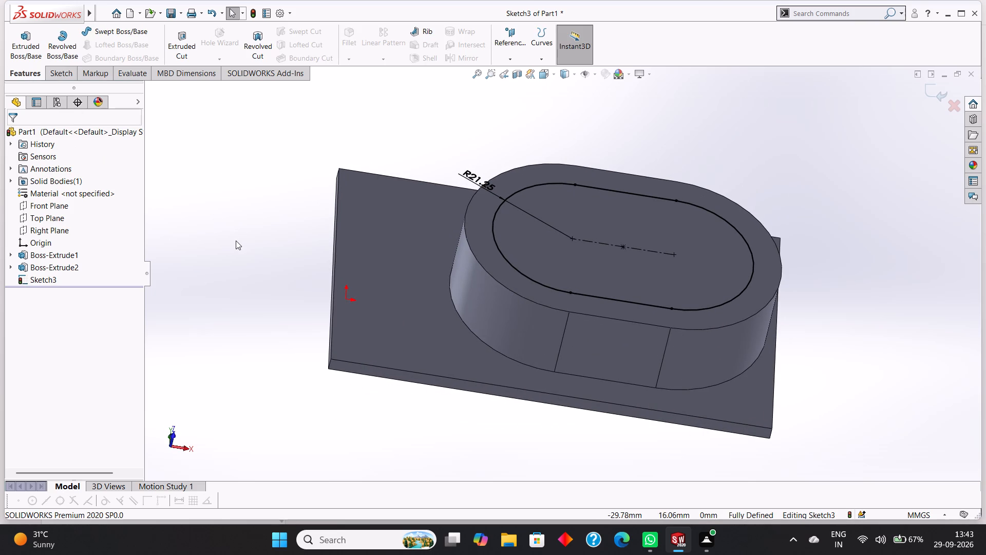
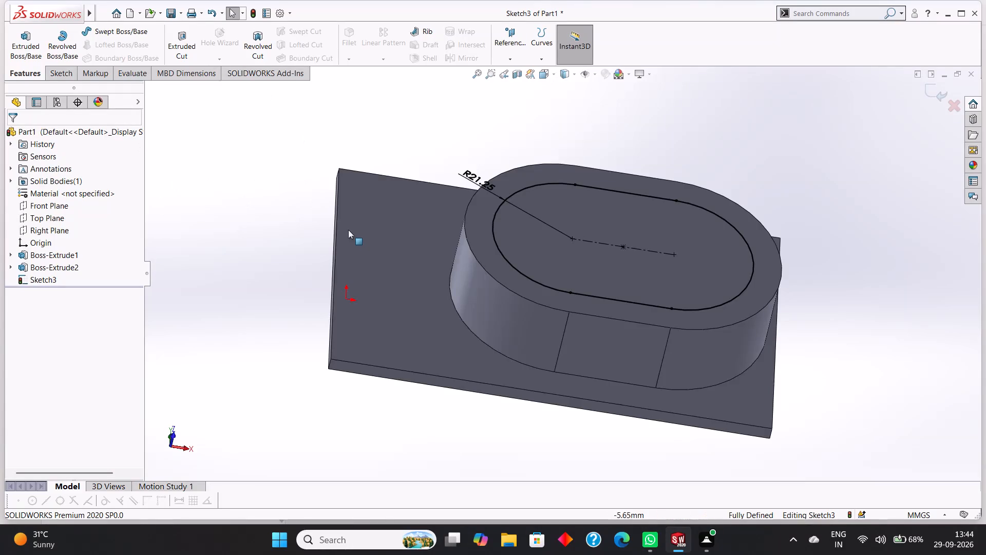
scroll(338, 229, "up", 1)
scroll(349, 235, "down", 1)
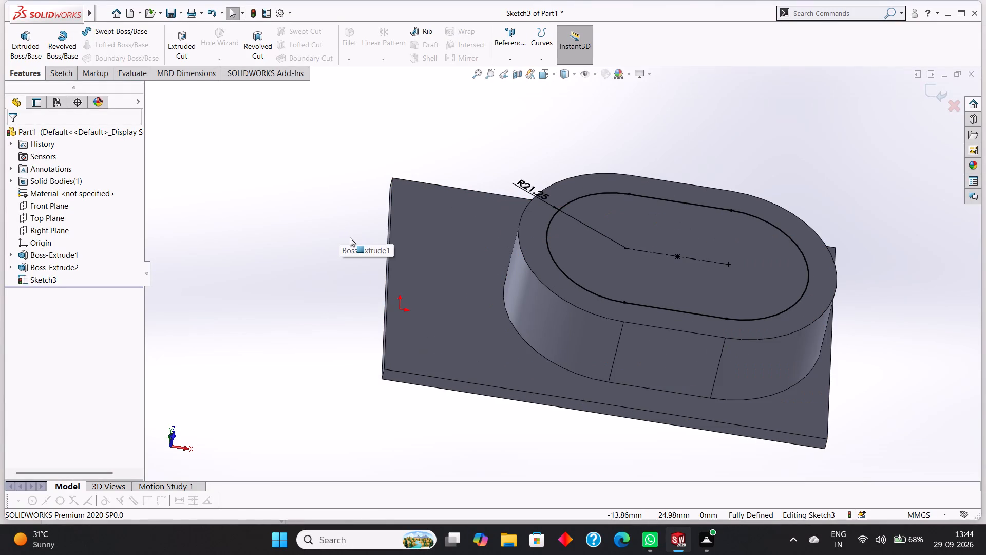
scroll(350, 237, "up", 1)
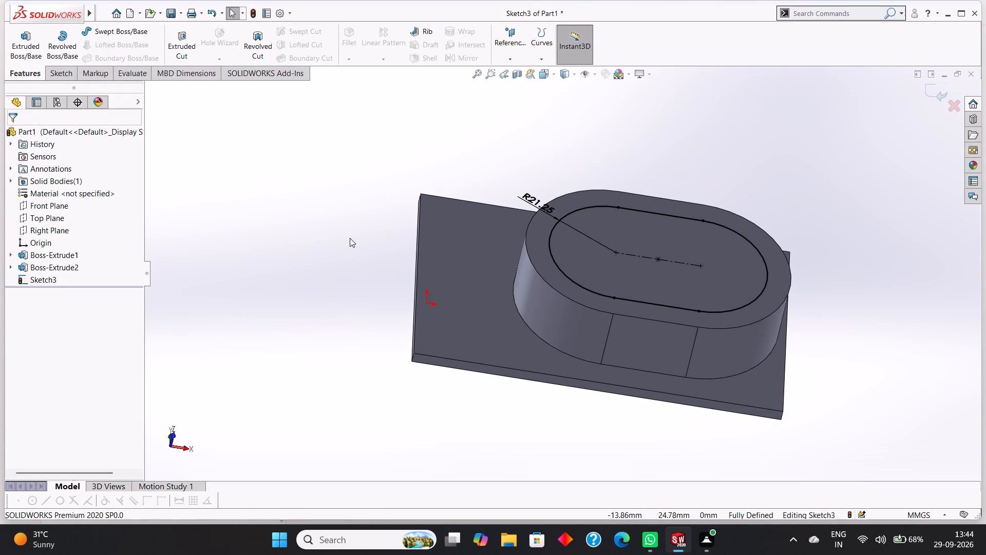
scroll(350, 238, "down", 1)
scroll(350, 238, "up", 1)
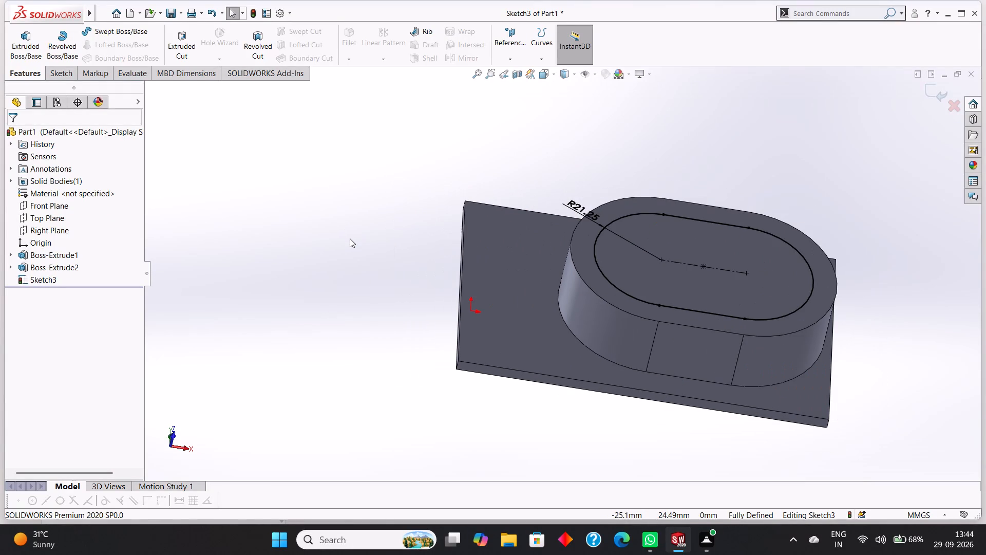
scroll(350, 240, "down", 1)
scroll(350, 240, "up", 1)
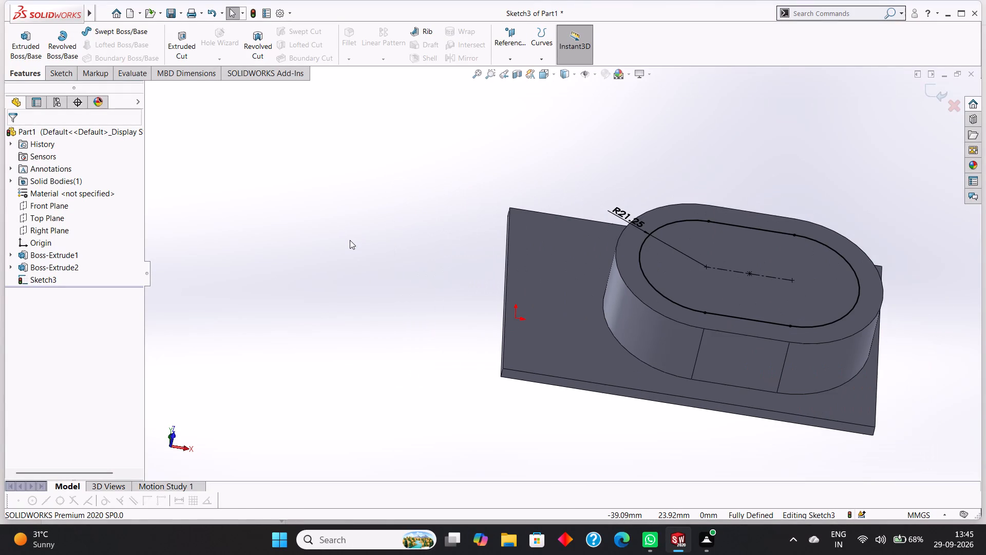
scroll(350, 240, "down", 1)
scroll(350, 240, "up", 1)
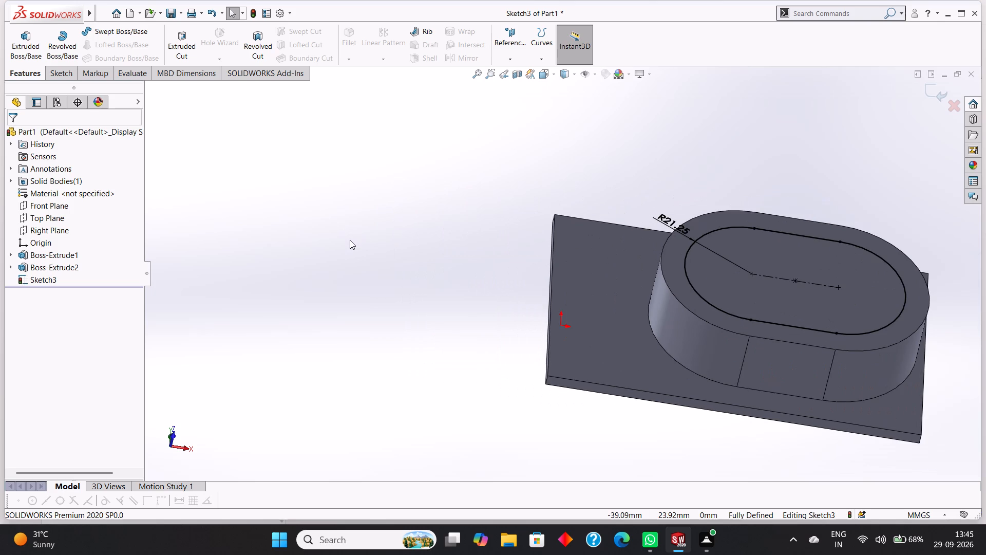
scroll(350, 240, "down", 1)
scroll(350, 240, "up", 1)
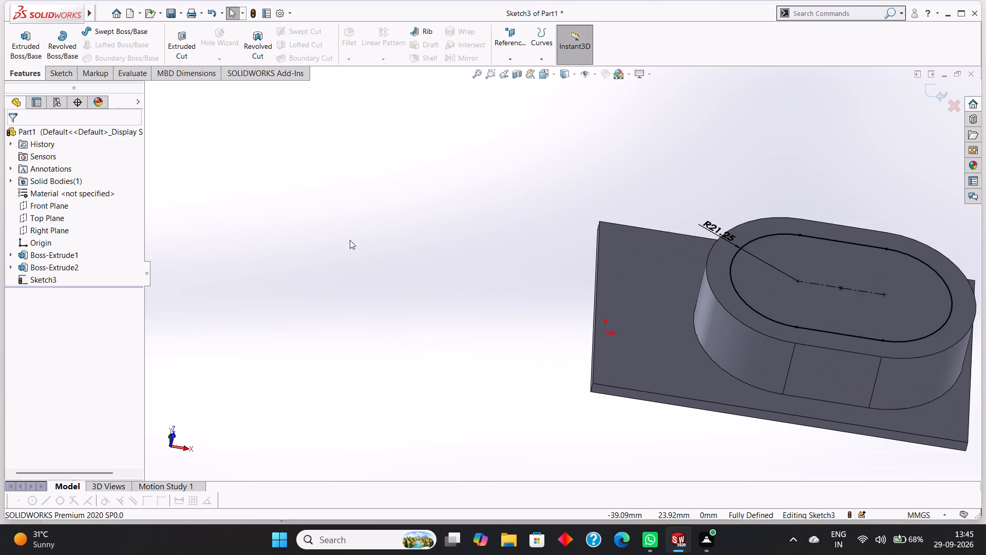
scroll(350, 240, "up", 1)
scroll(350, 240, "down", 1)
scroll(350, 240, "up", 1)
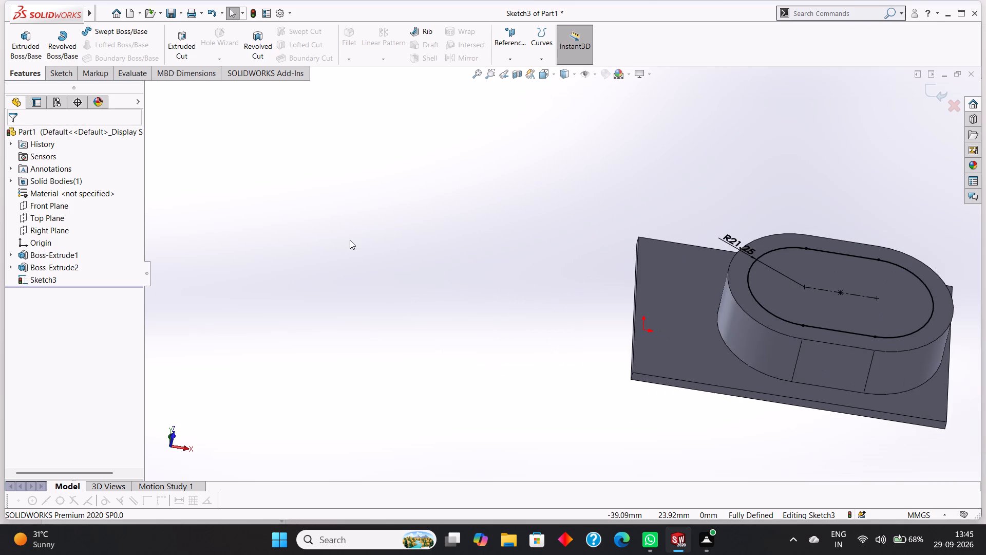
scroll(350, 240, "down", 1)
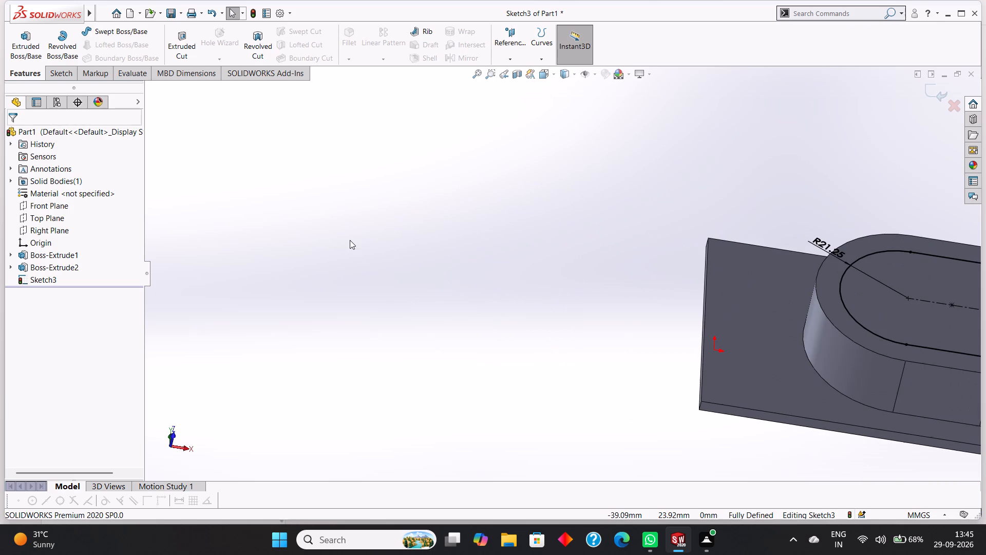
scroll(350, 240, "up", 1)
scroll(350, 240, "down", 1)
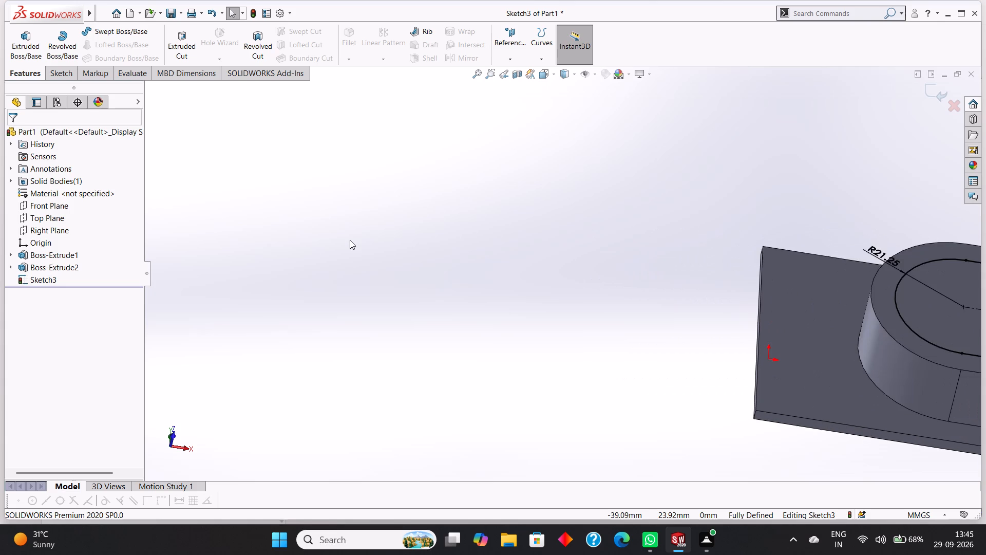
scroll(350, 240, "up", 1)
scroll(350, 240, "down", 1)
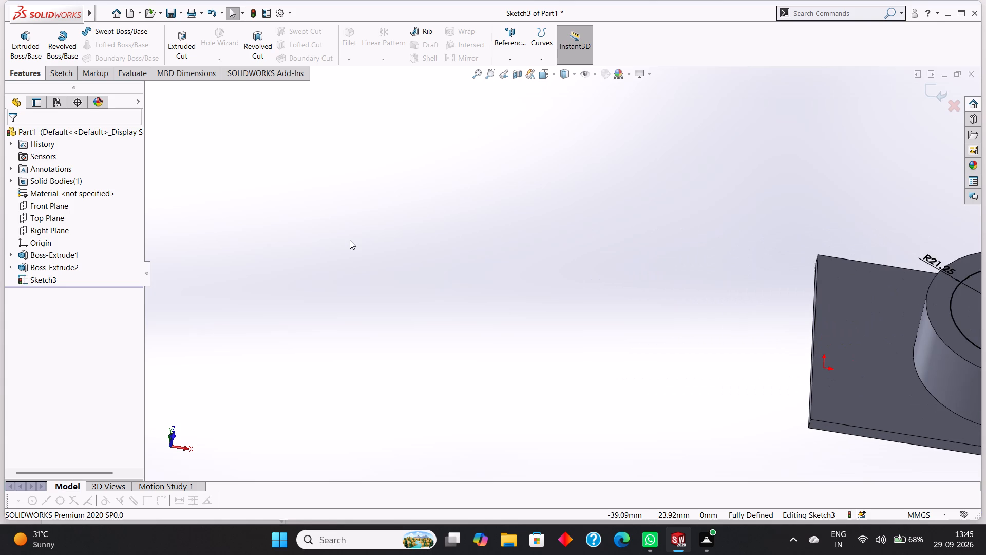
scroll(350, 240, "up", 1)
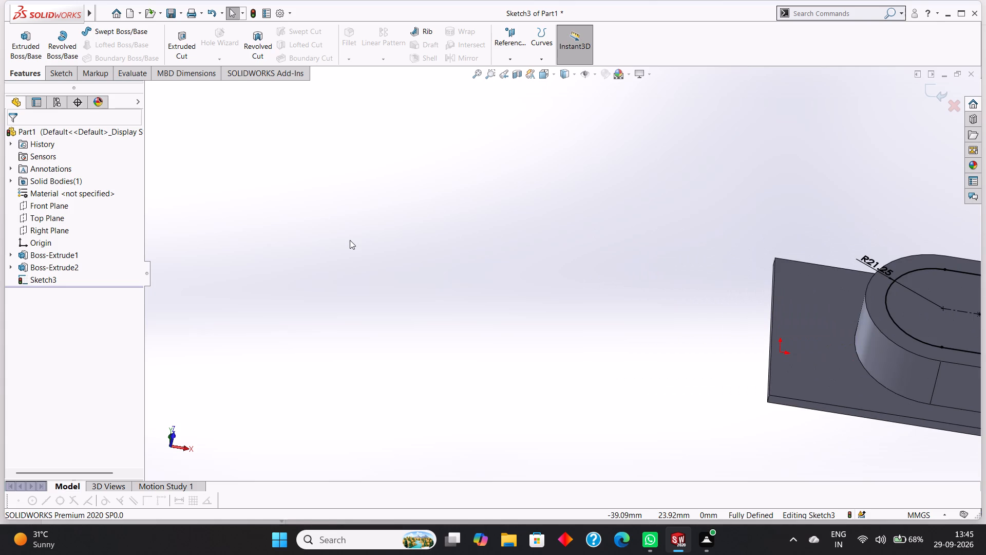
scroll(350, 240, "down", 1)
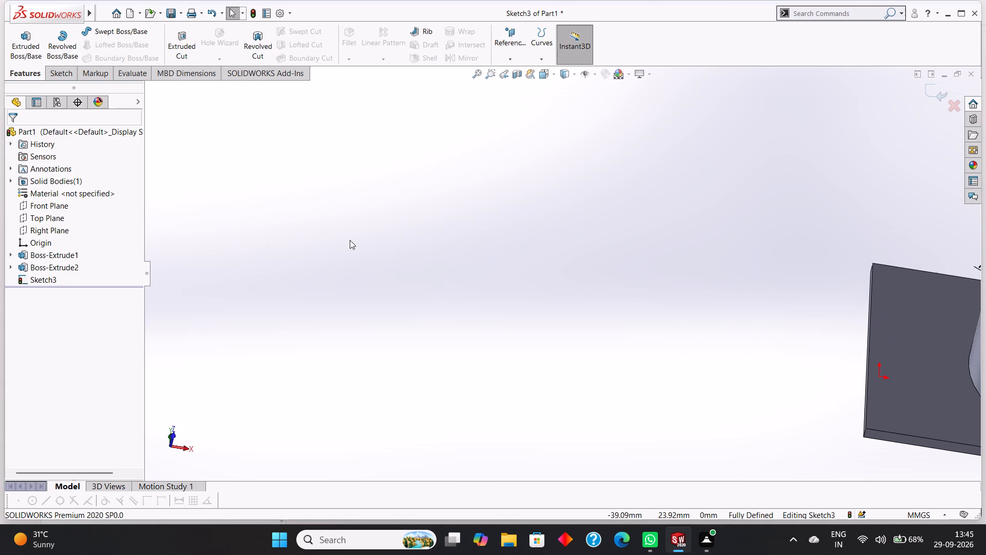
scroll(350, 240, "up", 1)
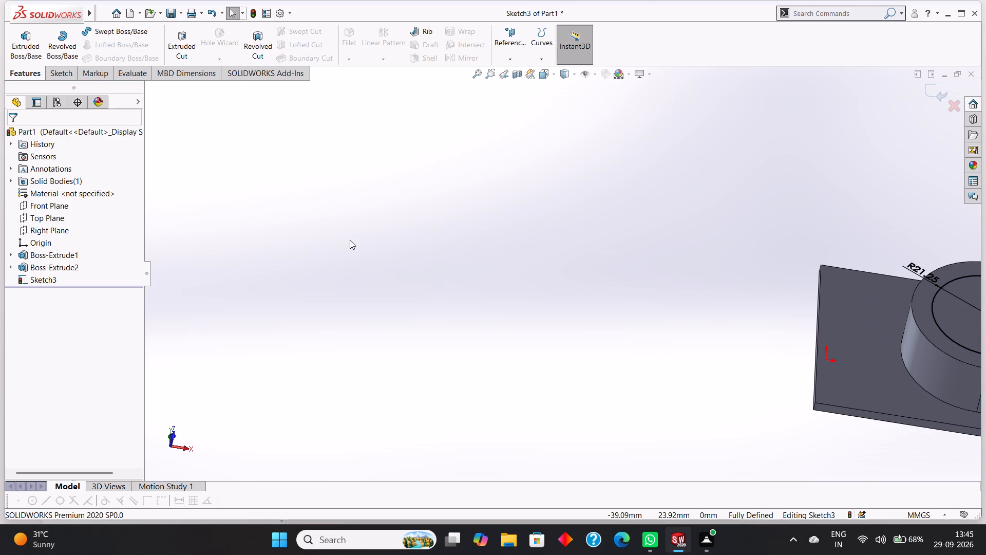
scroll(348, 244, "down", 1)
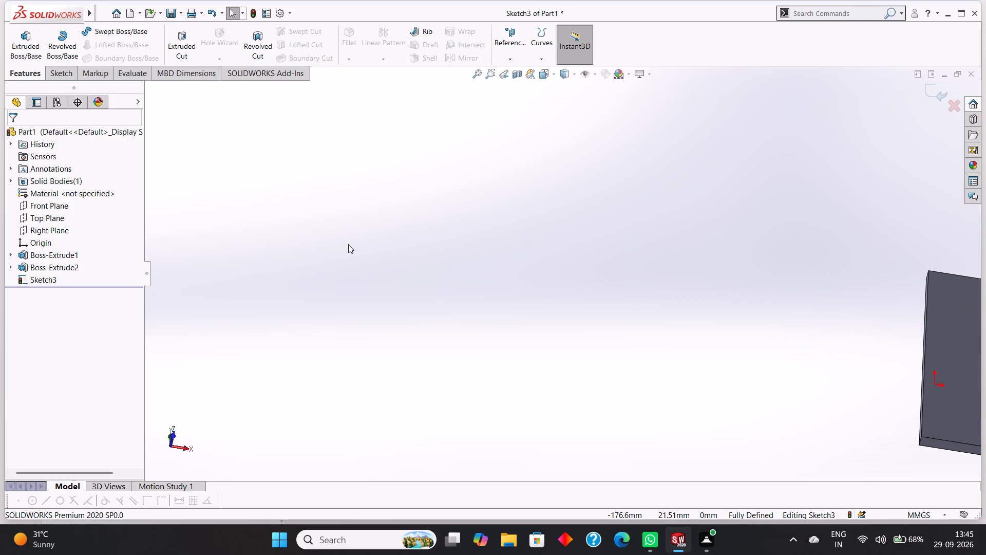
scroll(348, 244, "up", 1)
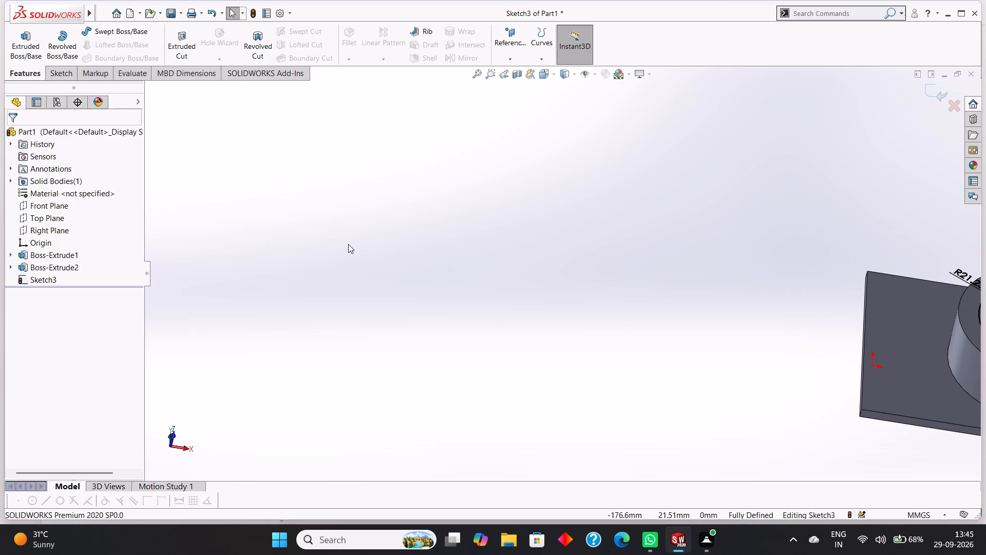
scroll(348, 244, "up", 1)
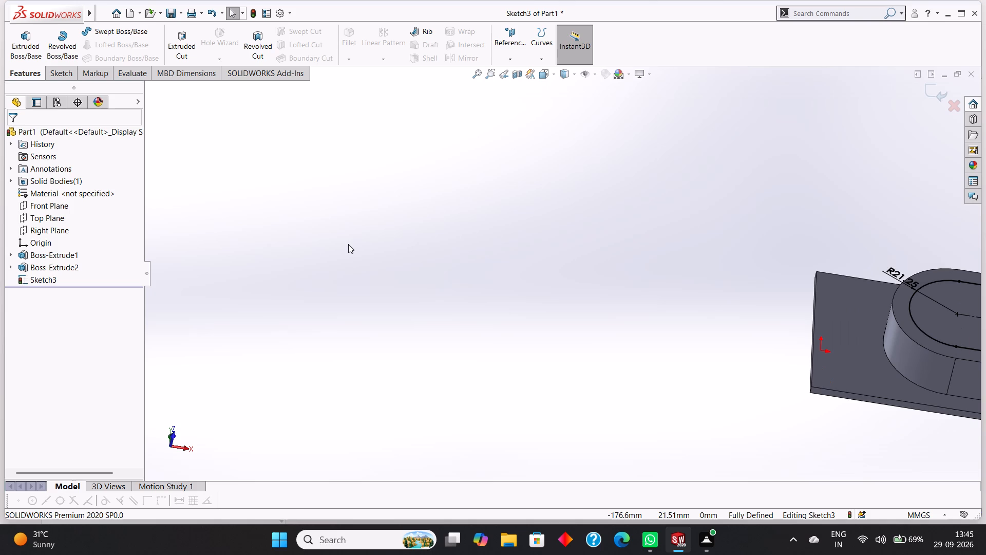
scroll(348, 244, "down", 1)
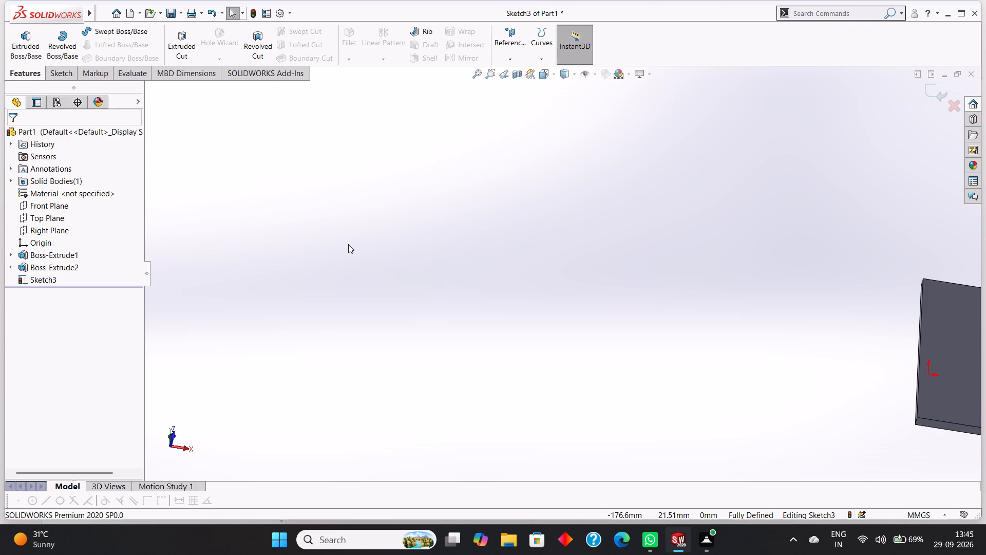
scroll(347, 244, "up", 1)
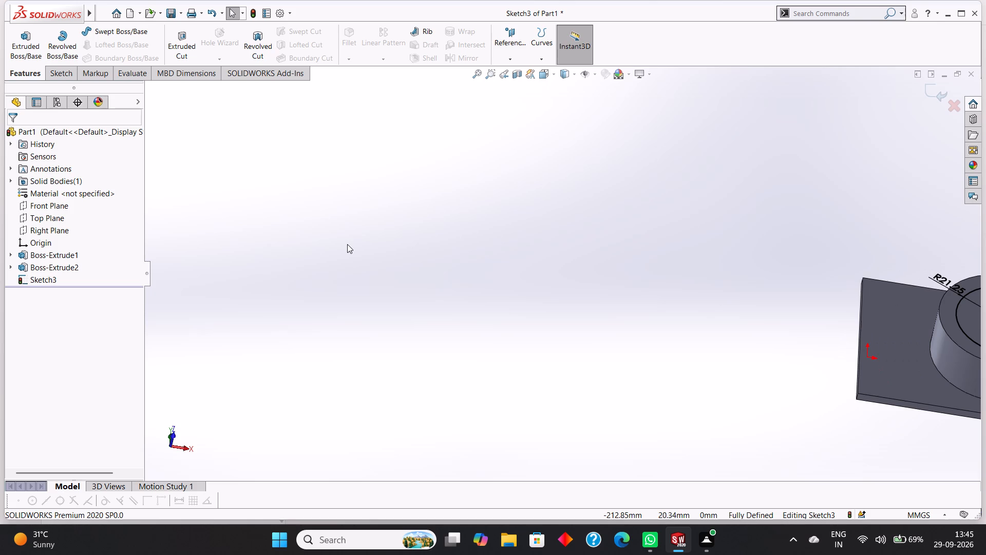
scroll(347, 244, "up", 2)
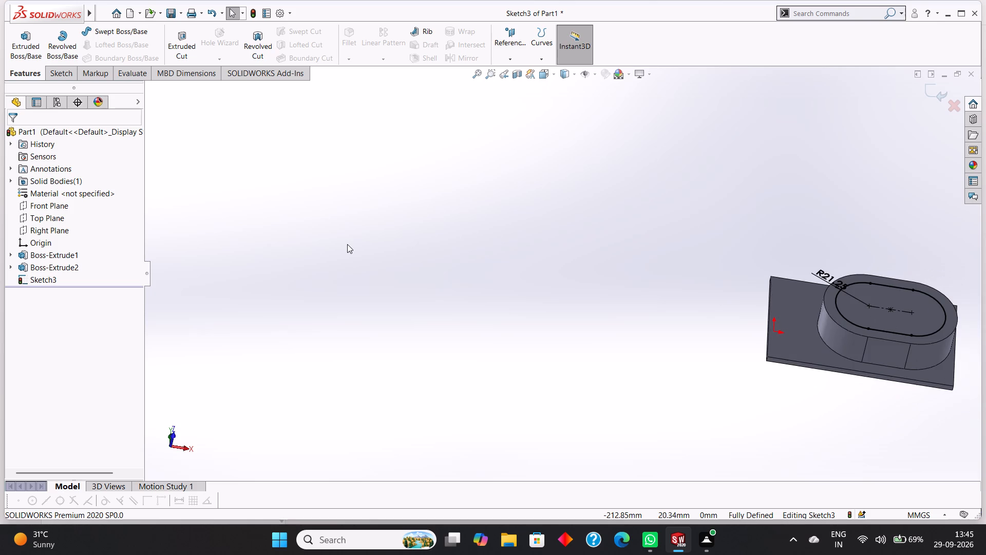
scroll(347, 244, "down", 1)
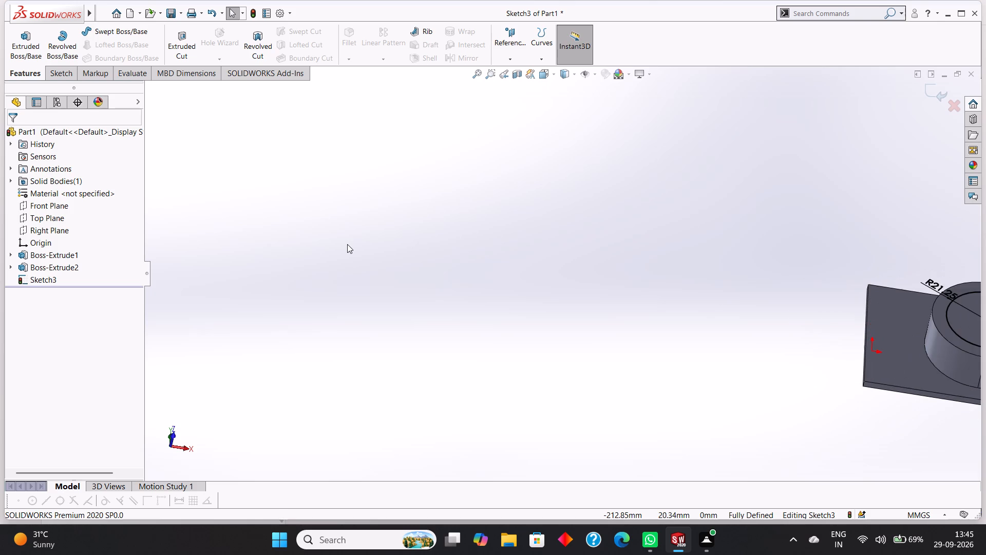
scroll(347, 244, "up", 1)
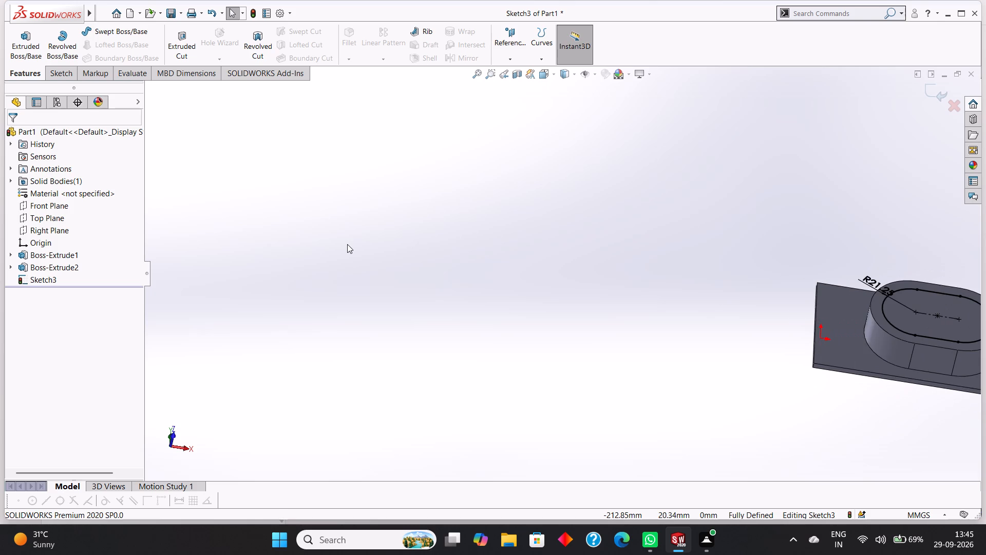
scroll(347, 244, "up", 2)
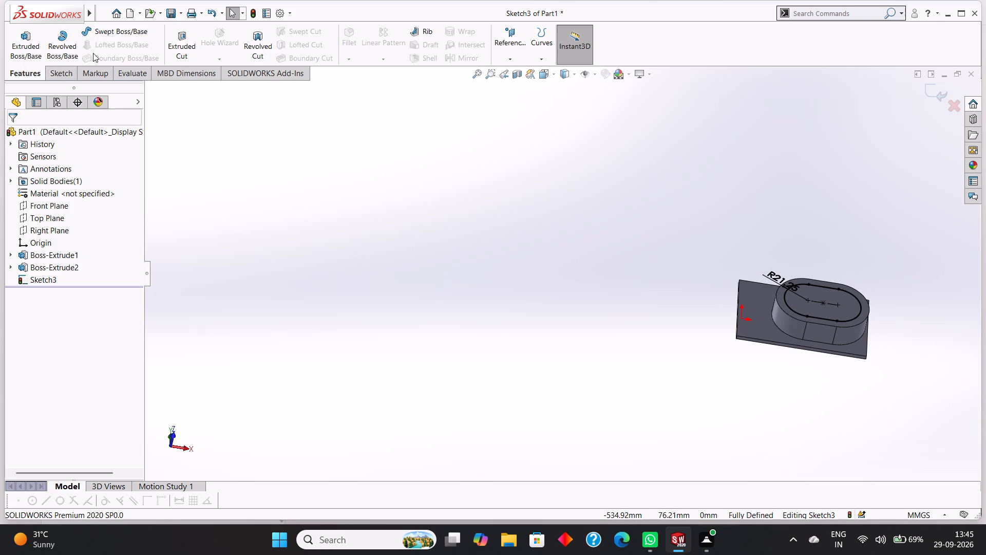
Make a blind Extruded Cut 20 mm deep into the slot-shaped boss using the inner slot sketch.
left_click(162, 40)
left_click(176, 40)
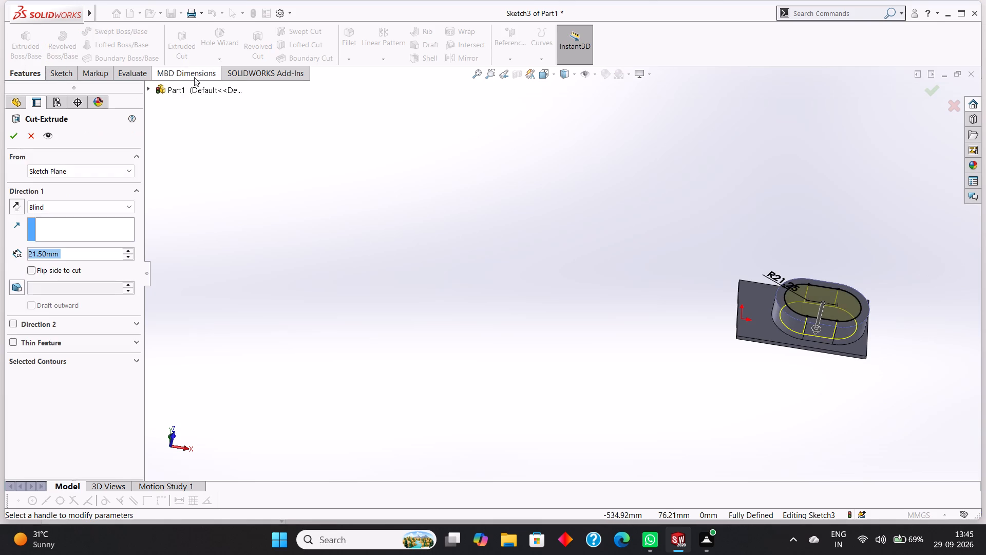
type("20")
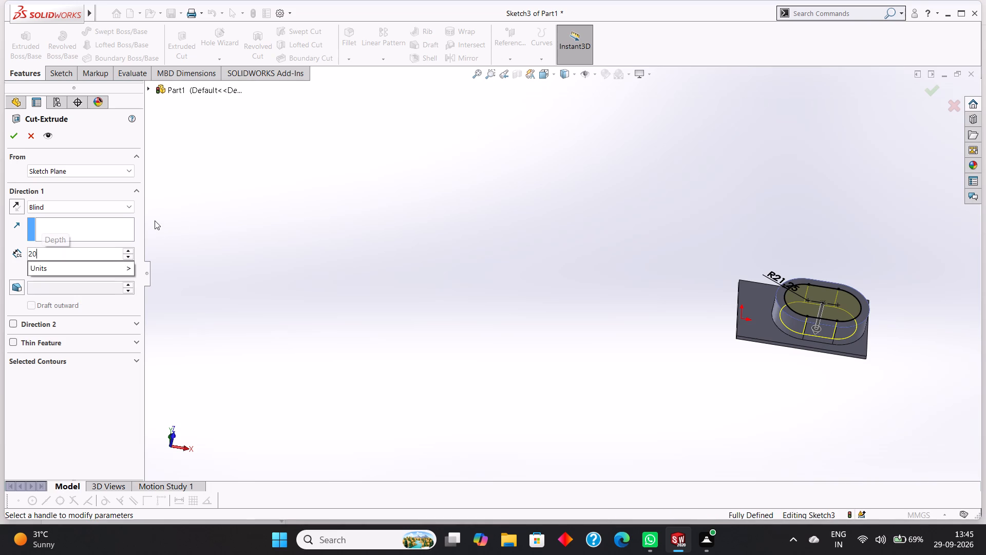
key("Return")
left_click(14, 140)
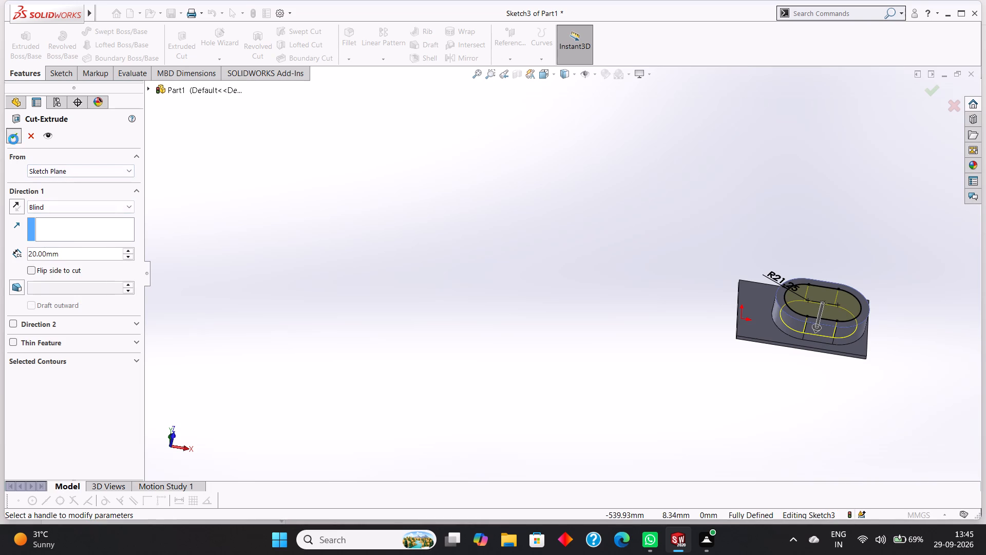
left_click(441, 268)
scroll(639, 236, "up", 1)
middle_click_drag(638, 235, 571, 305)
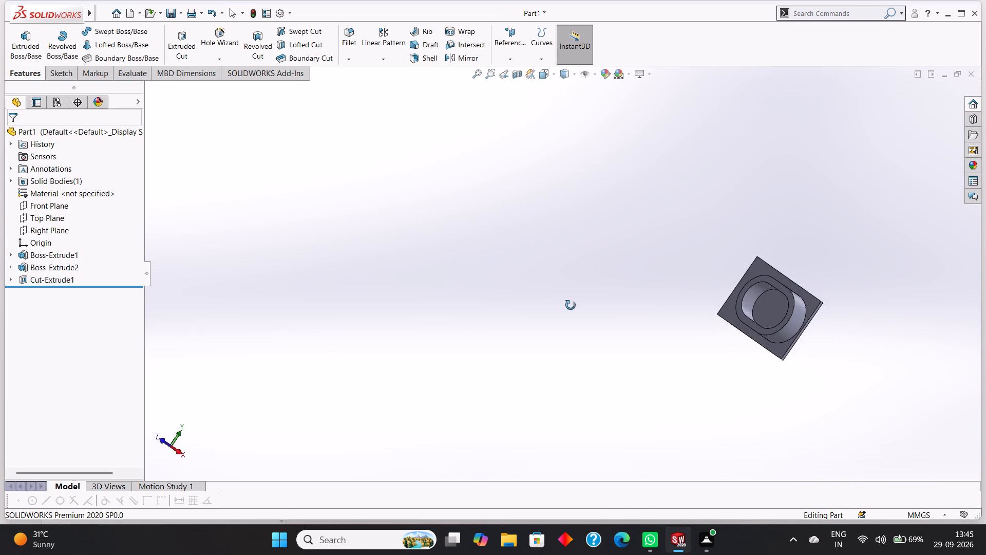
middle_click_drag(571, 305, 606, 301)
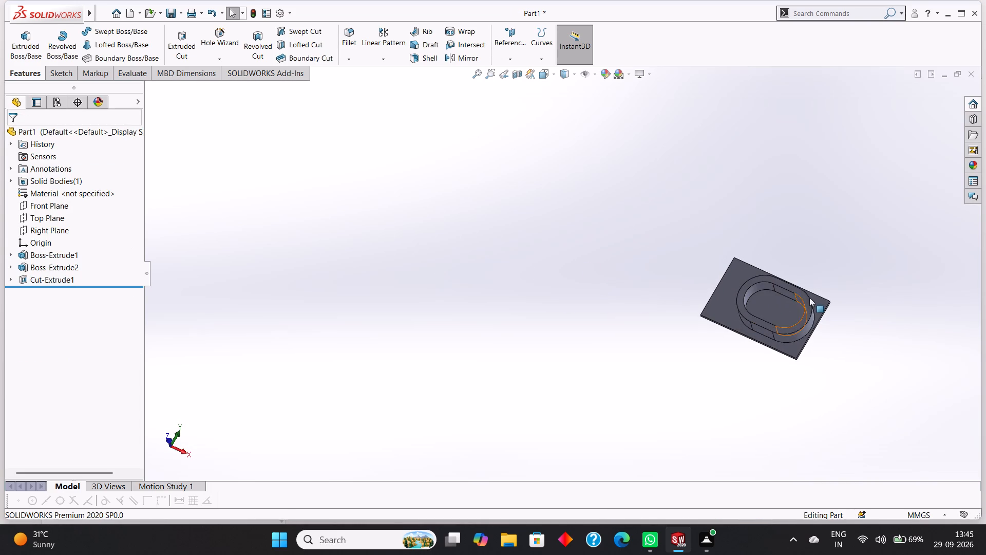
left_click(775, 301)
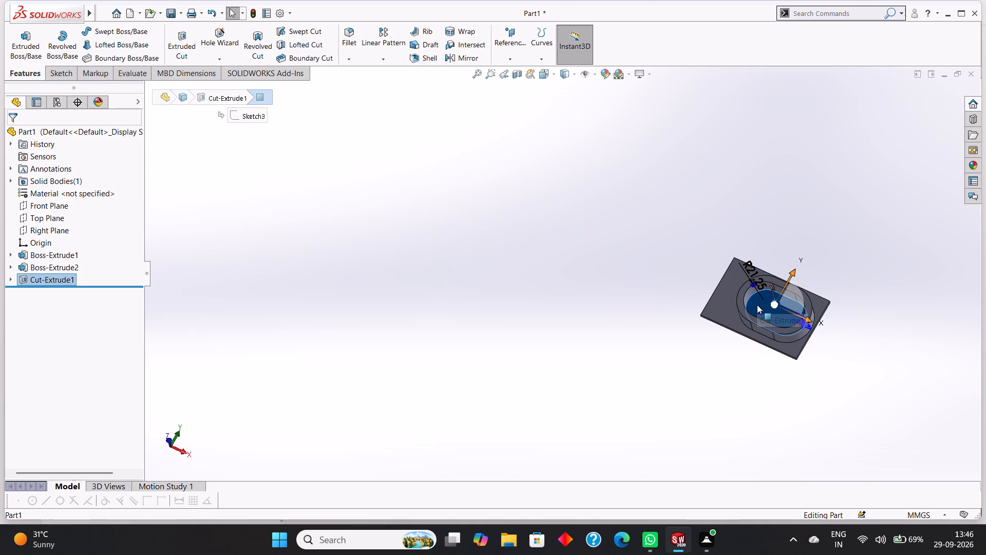
Save the part as a SOLIDWORKS part file named dual-bore housing in the tryfuji folder.
key("ctrl+s")
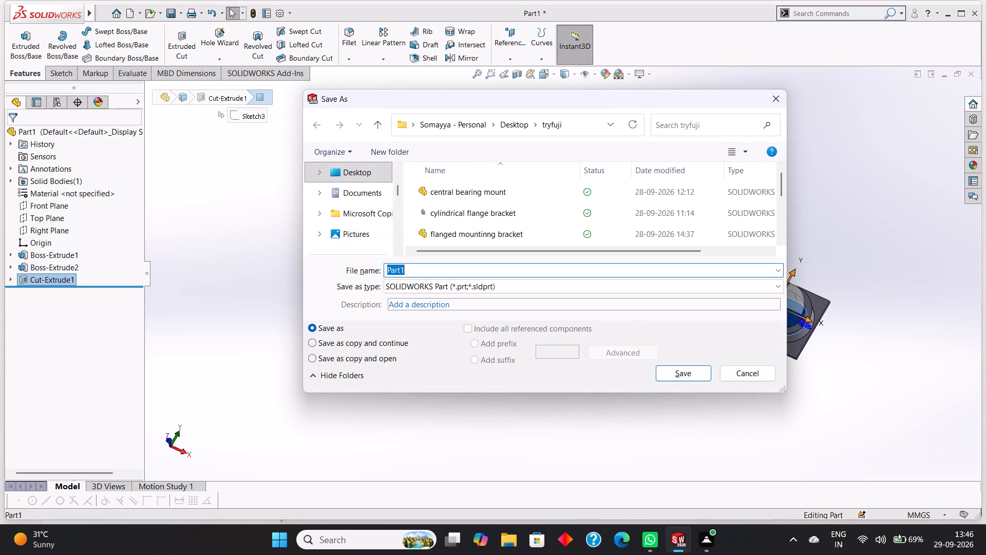
key("BackSpace")
key("d")
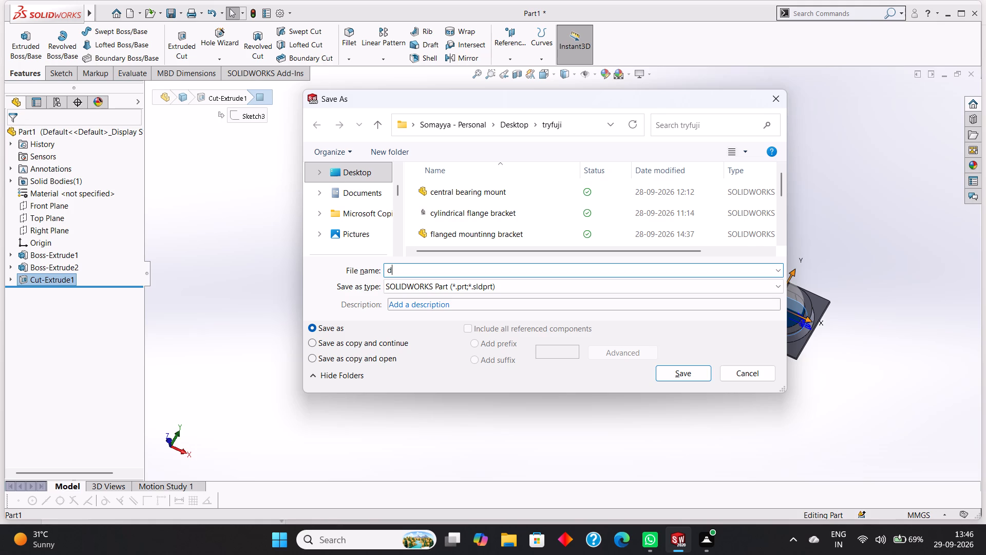
type("ual")
key("space")
key("BackSpace")
type("-bore")
key("space")
type("housing")
key("Return")
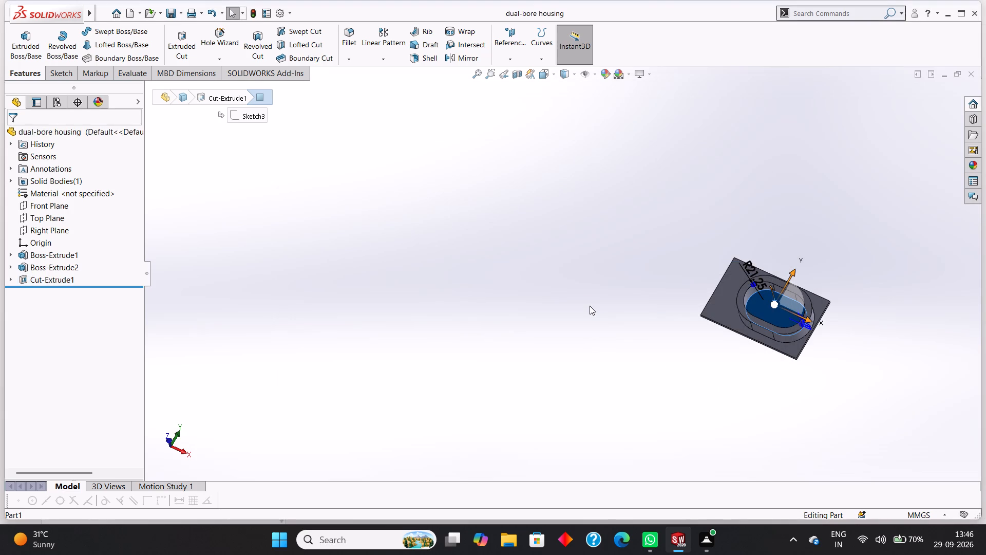
Start a new sketch on the floor face of the slot pocket, viewed face-on.
scroll(751, 297, "down", 5)
left_click(700, 306)
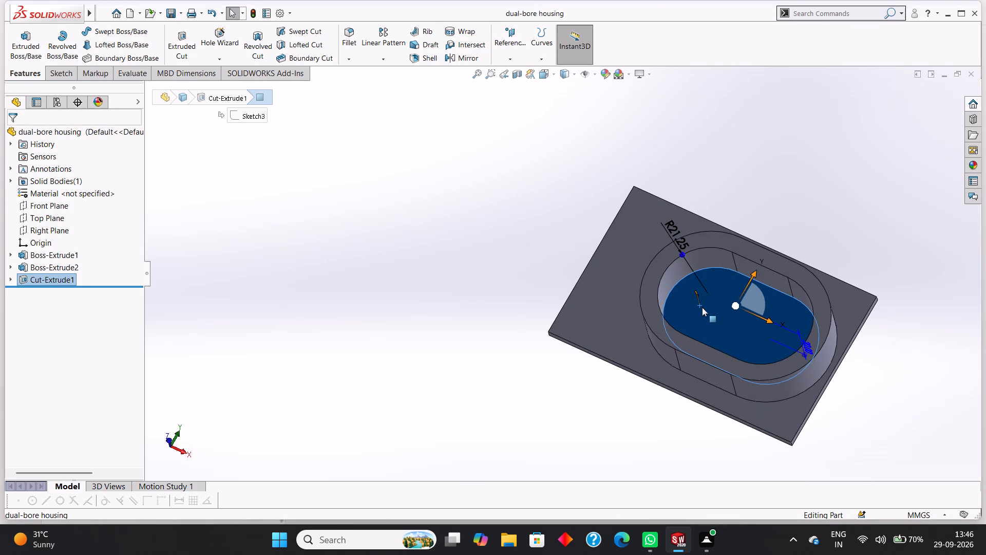
key("ctrl+8")
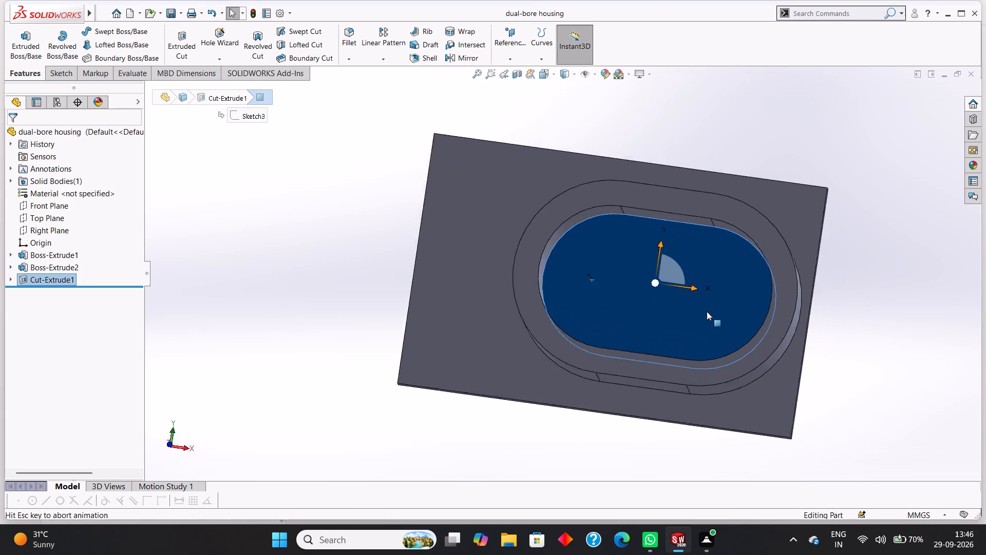
key("Escape")
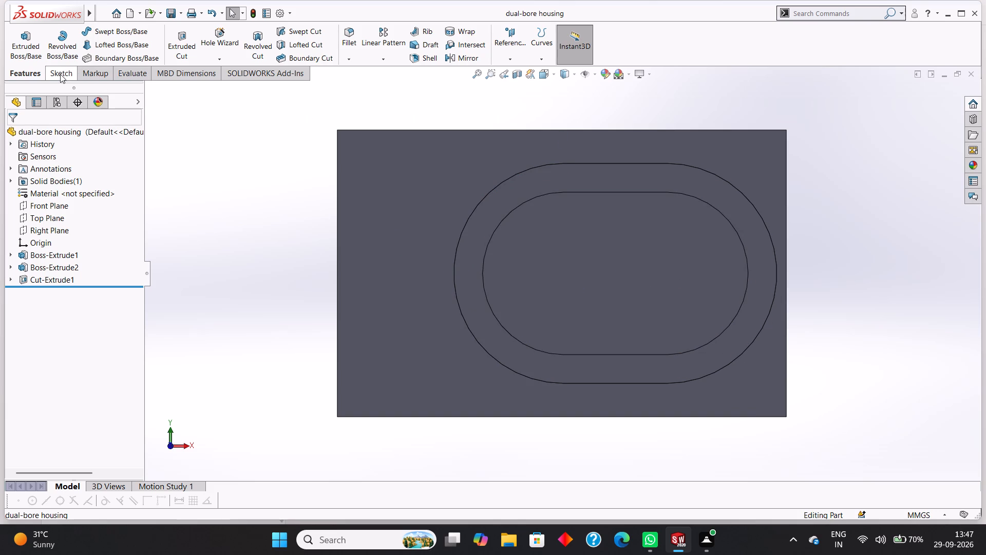
right_click(560, 247)
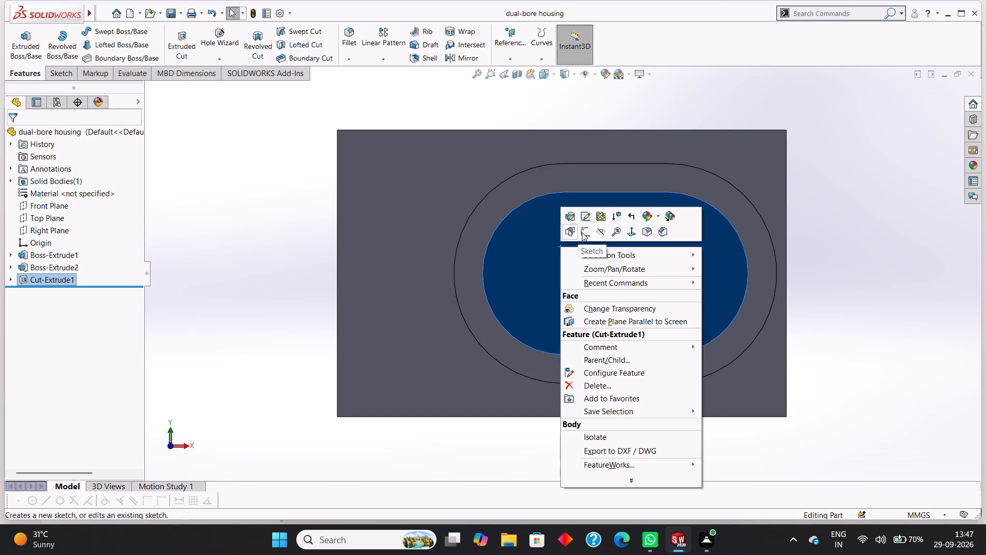
left_click(582, 232)
key("Escape")
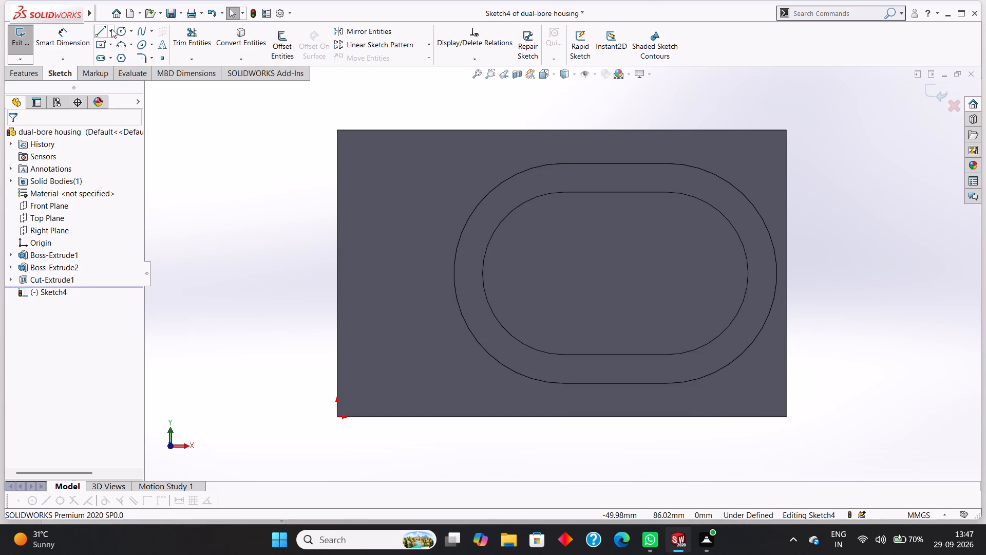
Draw a horizontal construction centreline joining the centres of the inner slot's right and left end arcs.
left_click(111, 29)
left_click(121, 56)
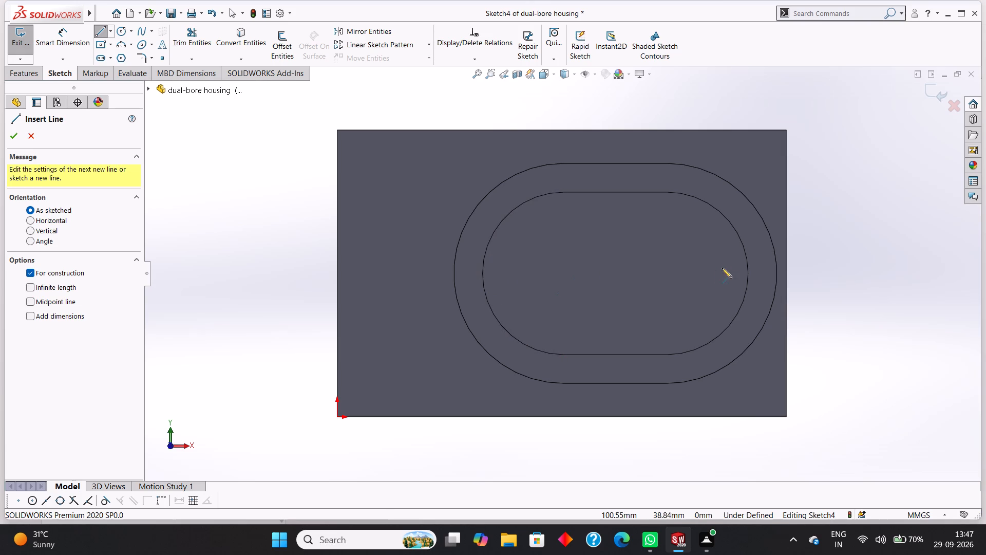
left_click(667, 272)
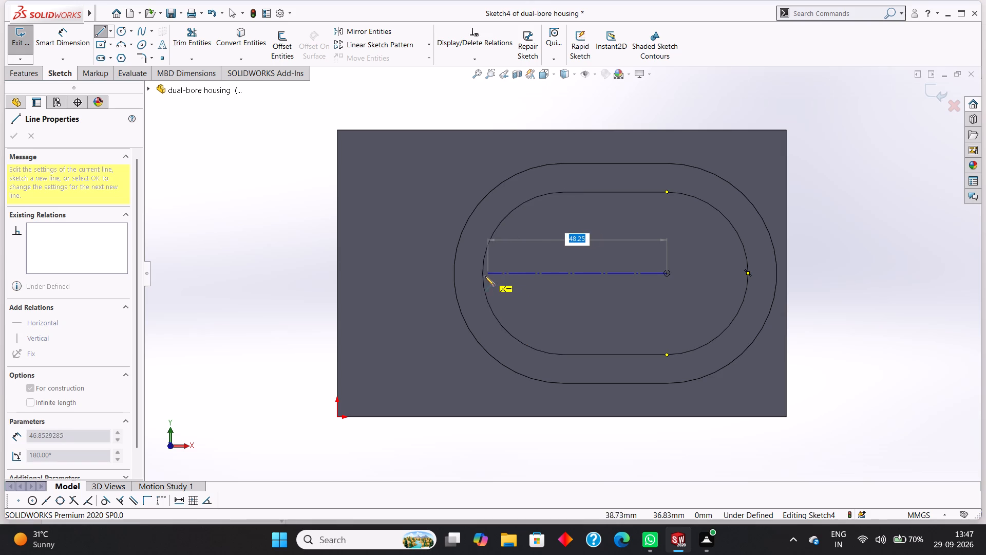
left_click(562, 273)
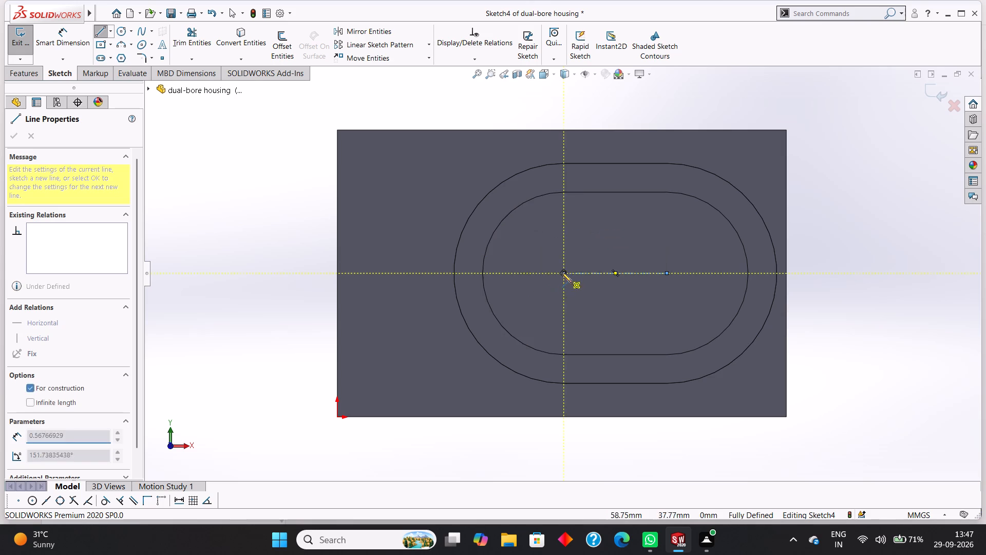
right_click(543, 288)
left_click(564, 292)
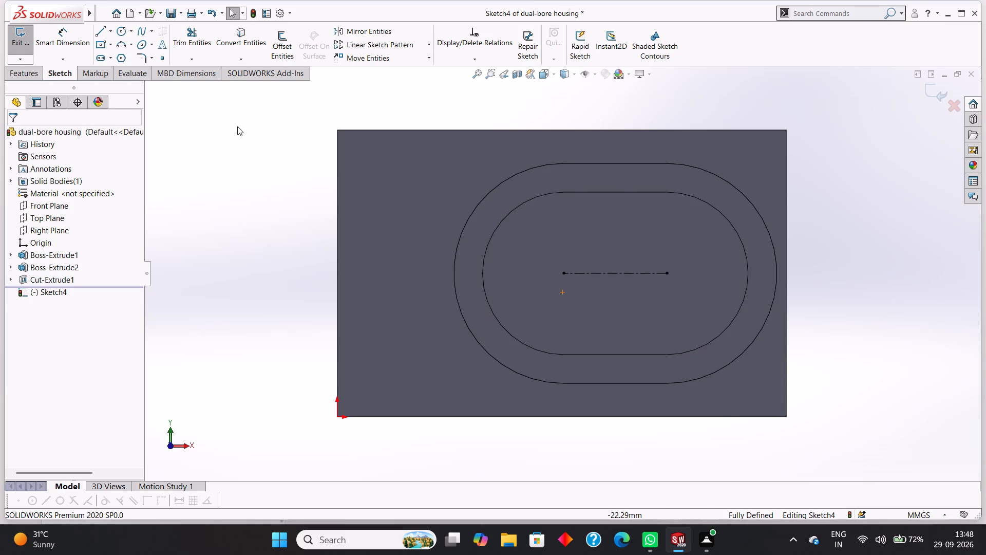
Sketch three concentric circles at the centreline's left endpoint, with radii of about 7.1, 10.9 and 14.5 mm.
left_click(121, 31)
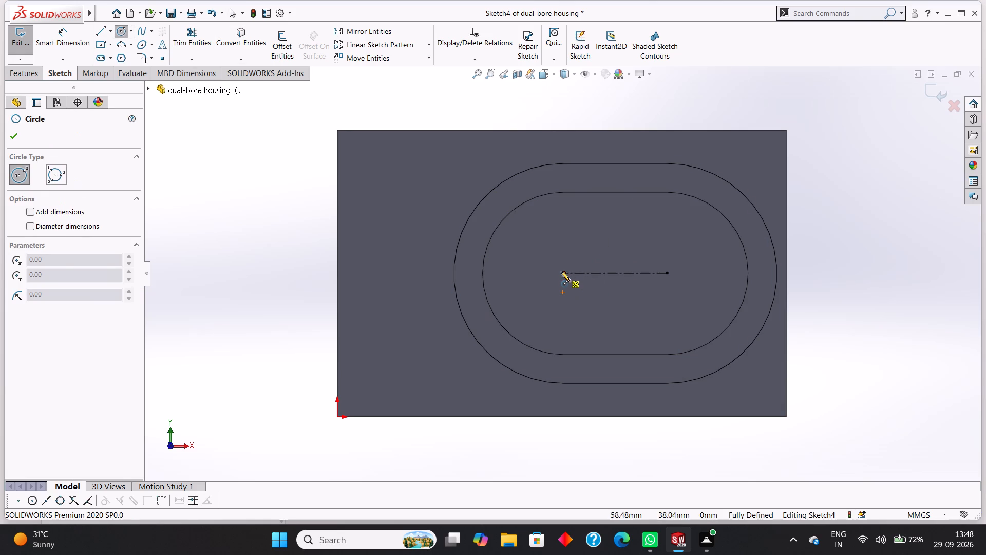
left_click(563, 274)
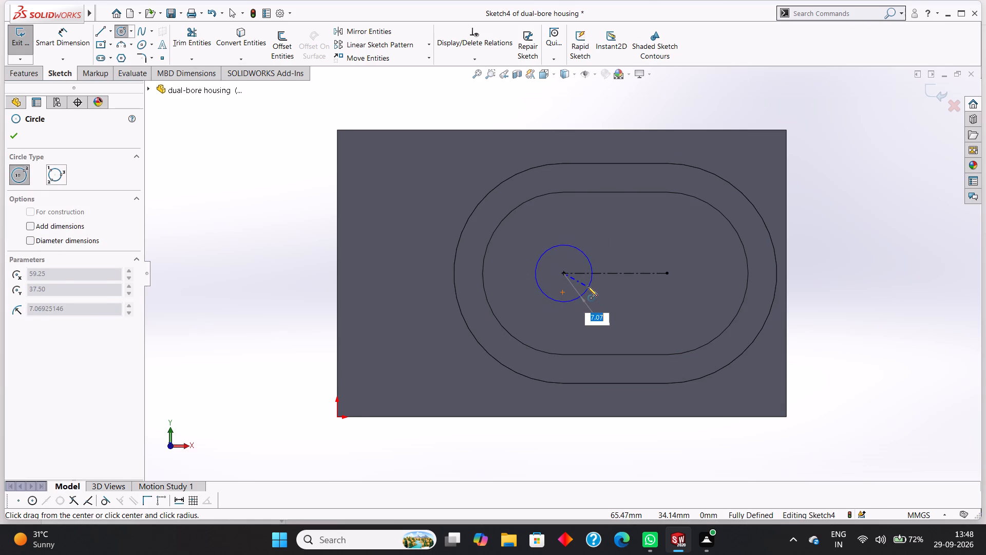
left_click(587, 286)
left_click(564, 273)
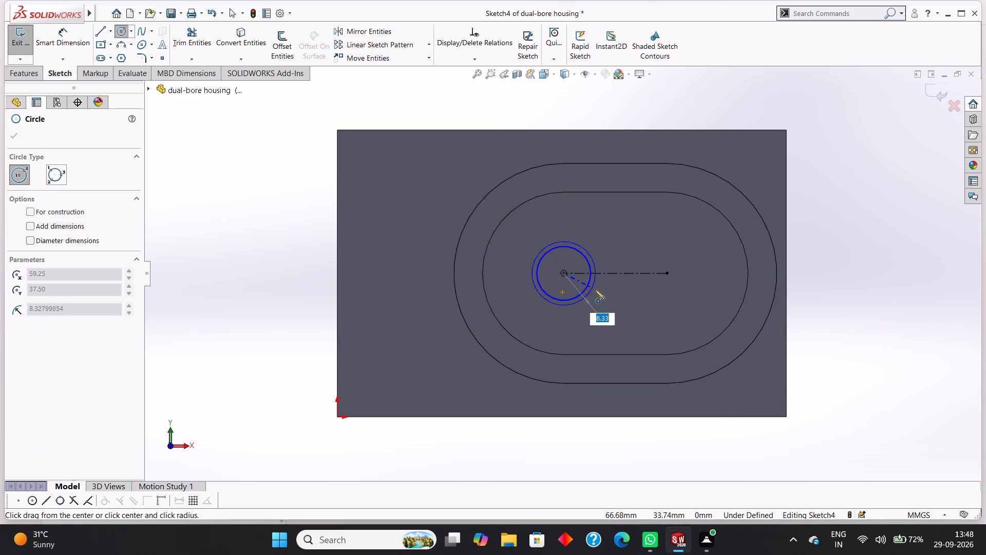
left_click(600, 293)
left_click(564, 272)
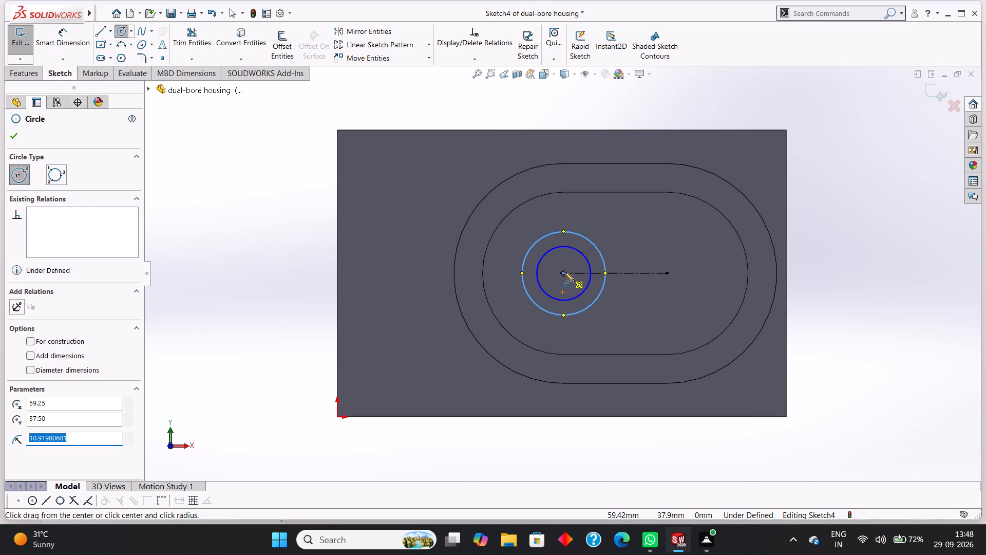
left_click(613, 299)
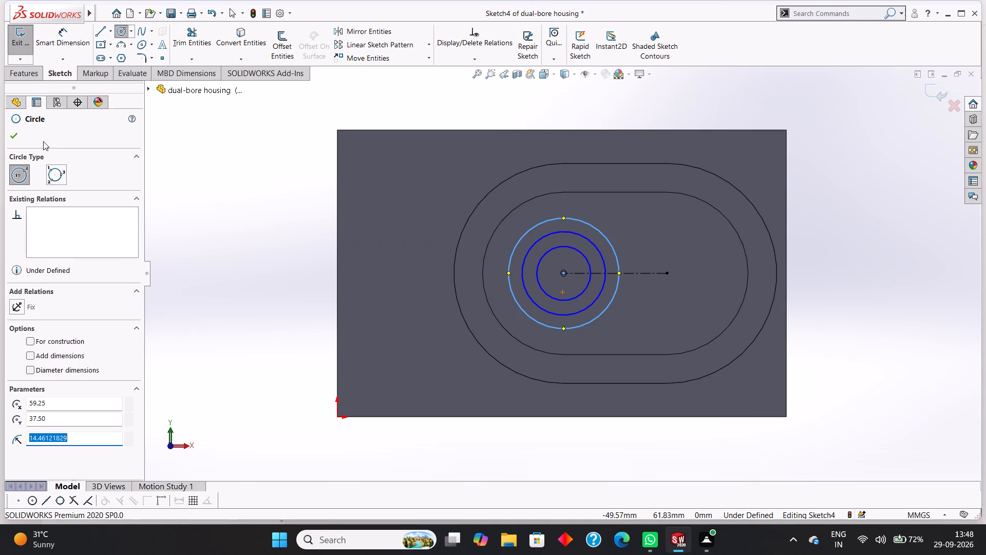
left_click(19, 138)
Dimension the innermost of the three concentric circles with a diameter of 18.75 mm.
left_click(48, 39)
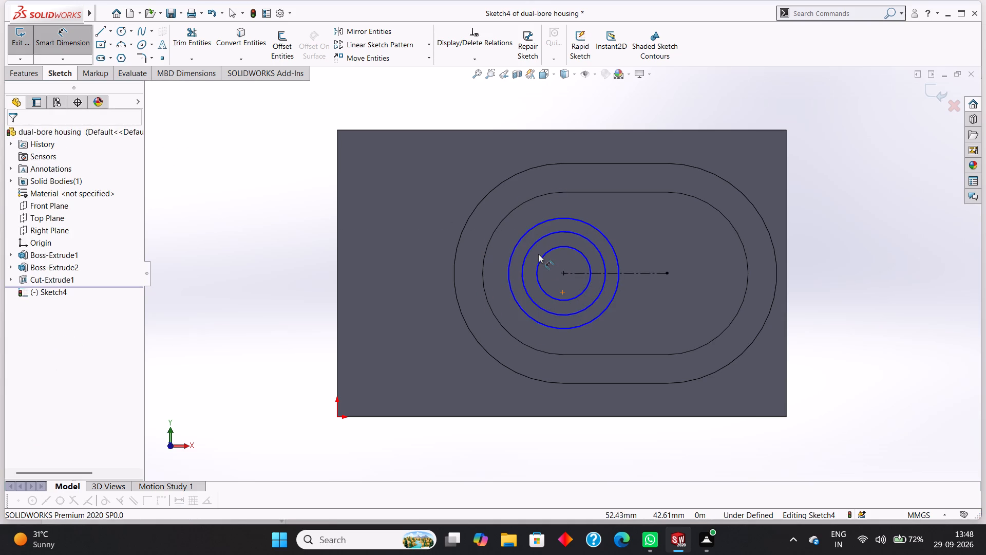
left_click(544, 254)
left_click(434, 265)
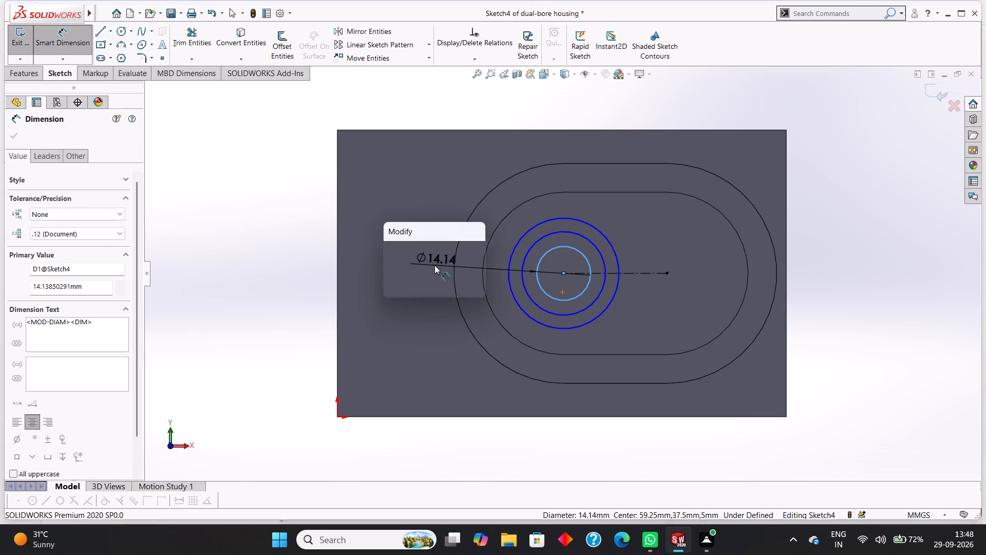
type("18")
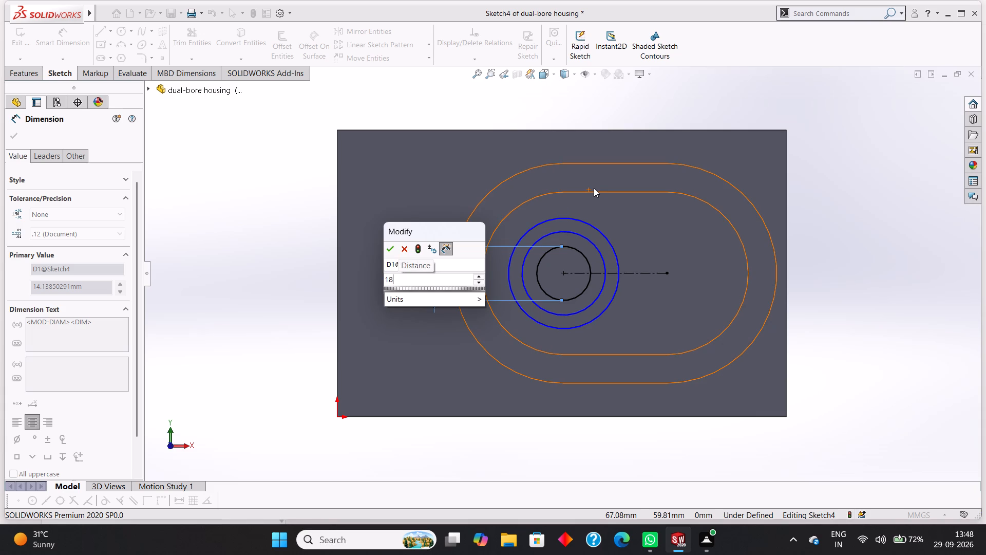
key("period")
type("75")
key("Return")
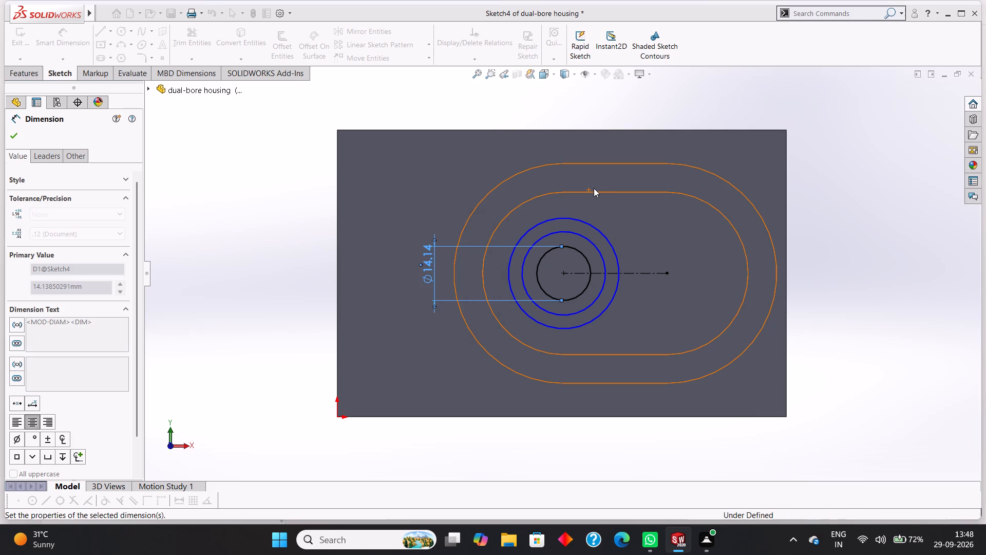
Dimension the middle concentric circle with a diameter of 23.5 mm.
left_click(526, 254)
left_click(409, 263)
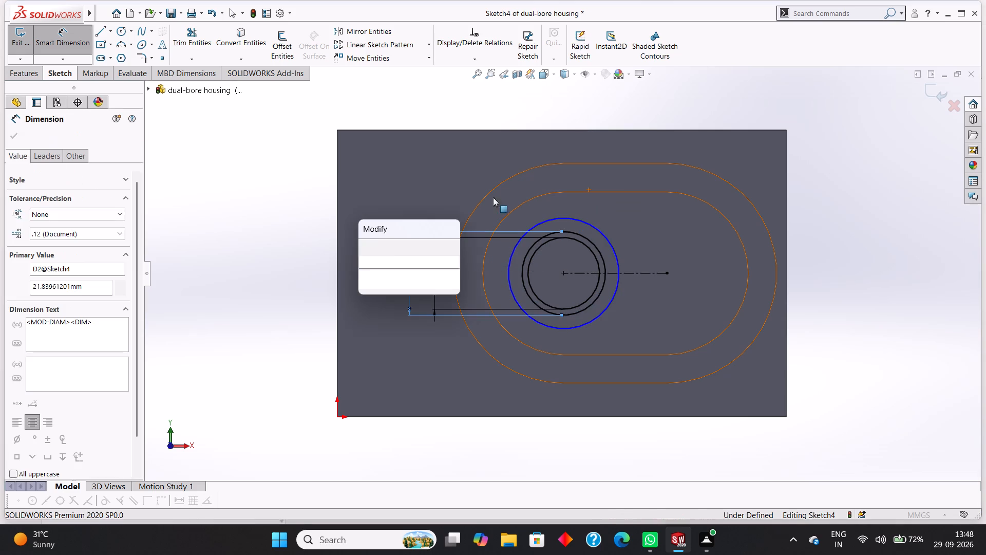
key("BackSpace")
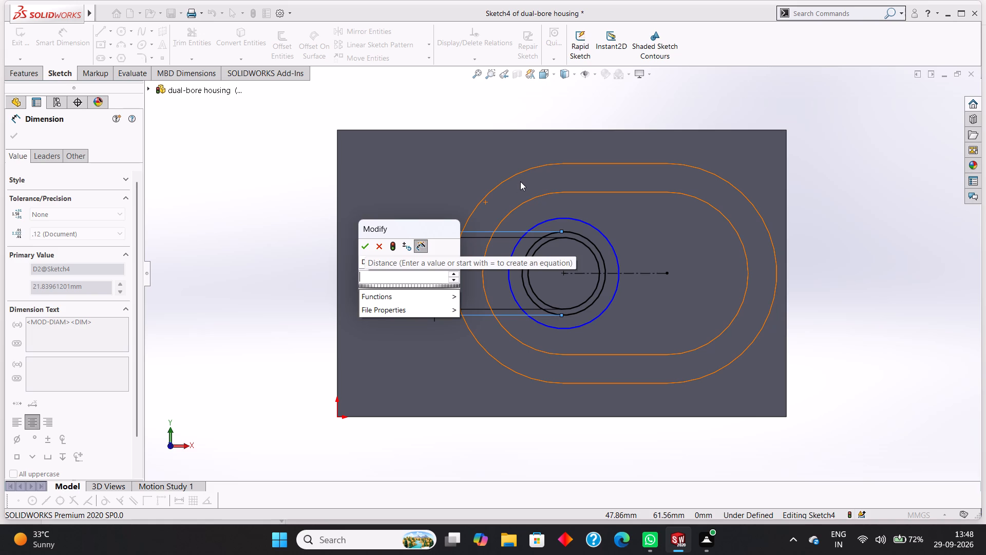
type("23.")
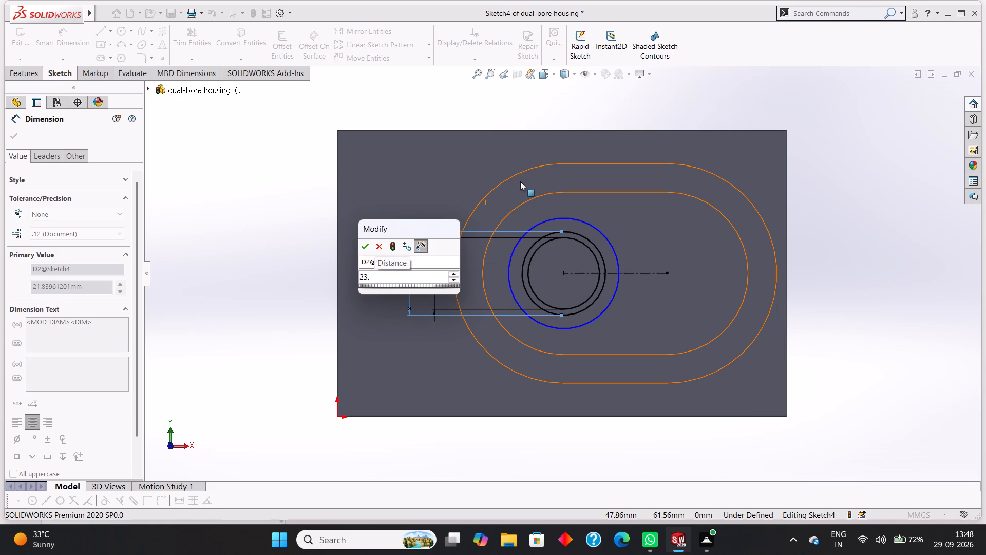
key("5")
key("Return")
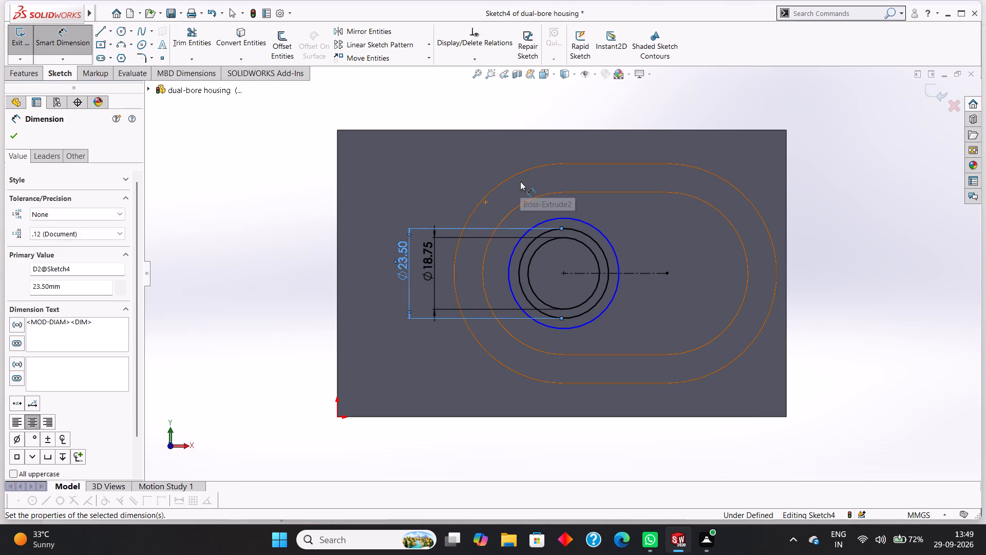
Dimension the outermost concentric circle with a diameter of 27 mm.
left_click(591, 225)
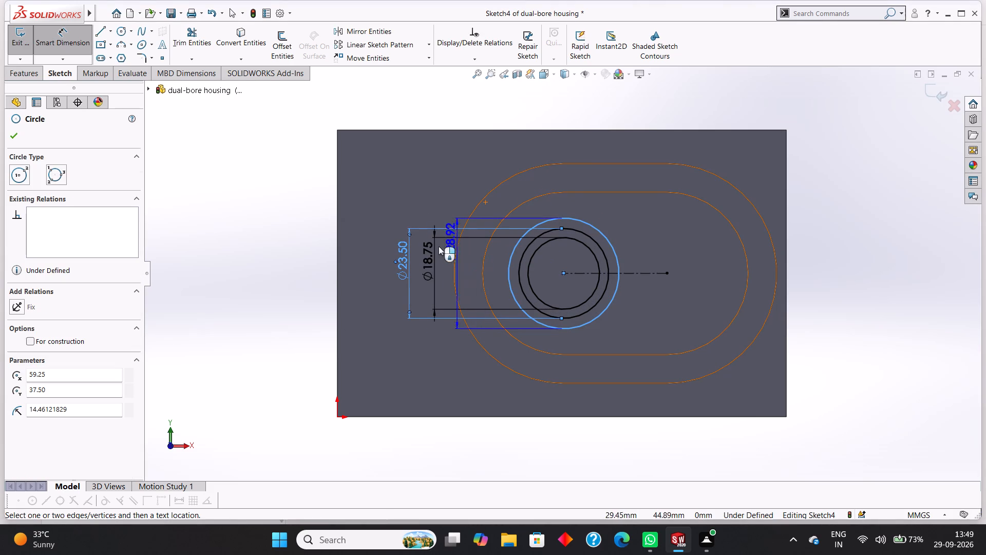
left_click(384, 252)
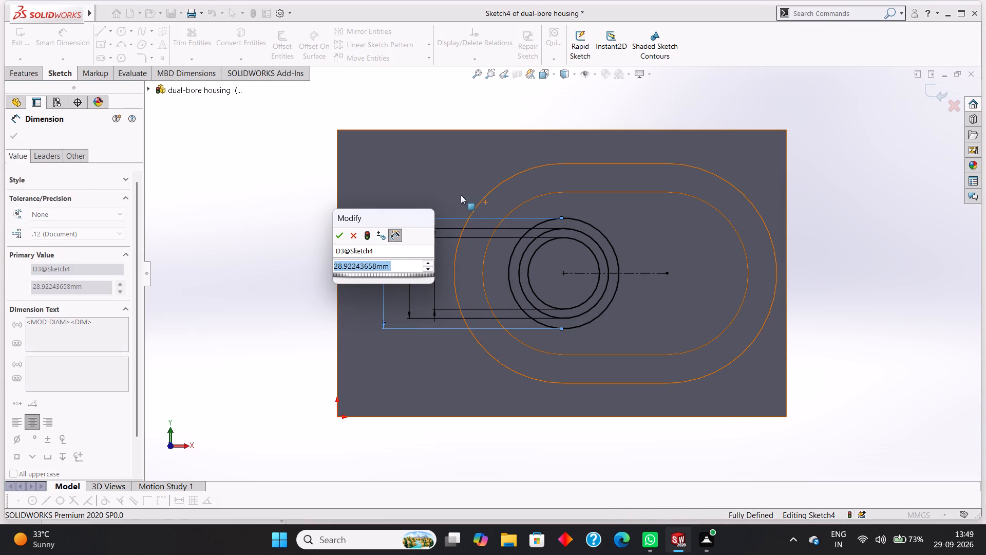
key("BackSpace")
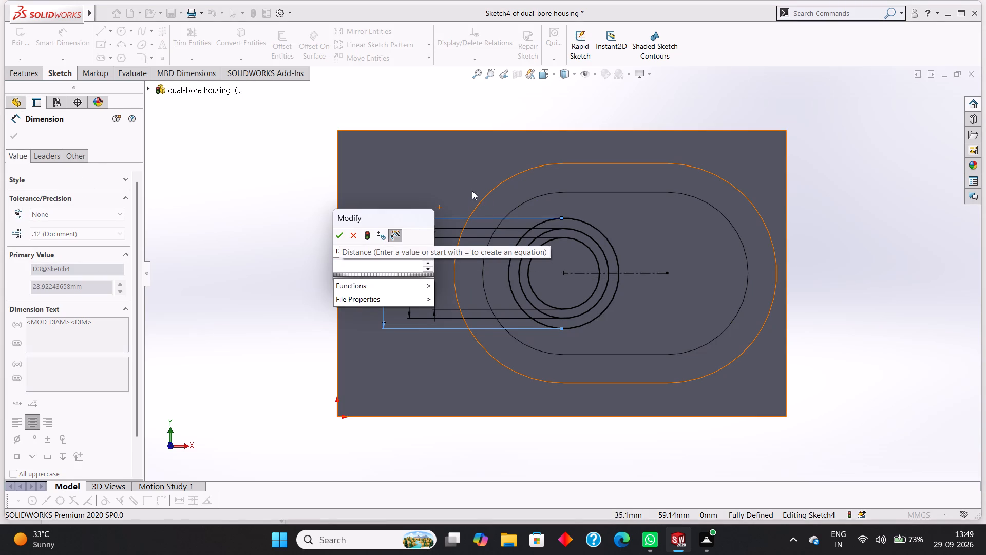
type("27")
key("Return")
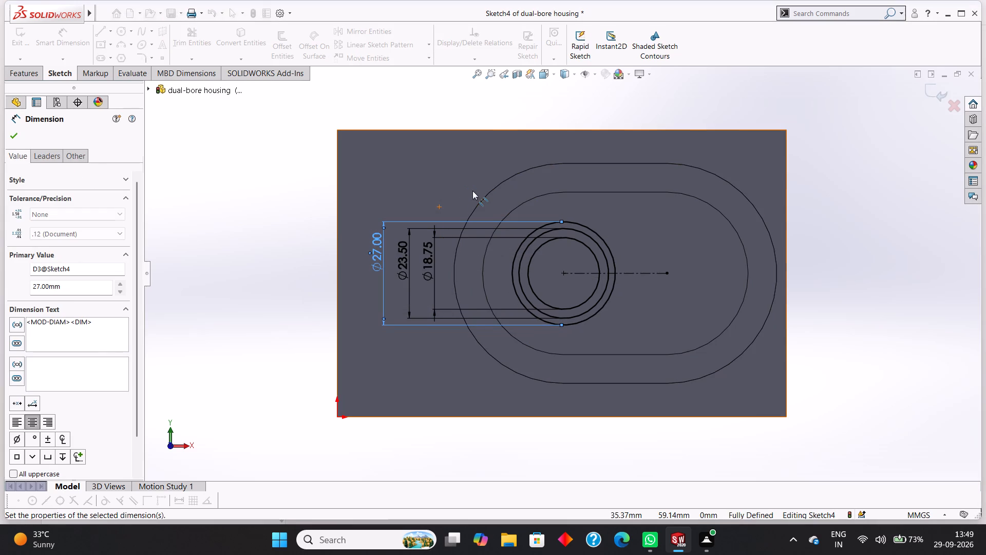
left_click(17, 136)
Sketch two concentric circles at the centreline's right endpoint, with radii of about 5.3 and 8.9 mm.
left_click(117, 32)
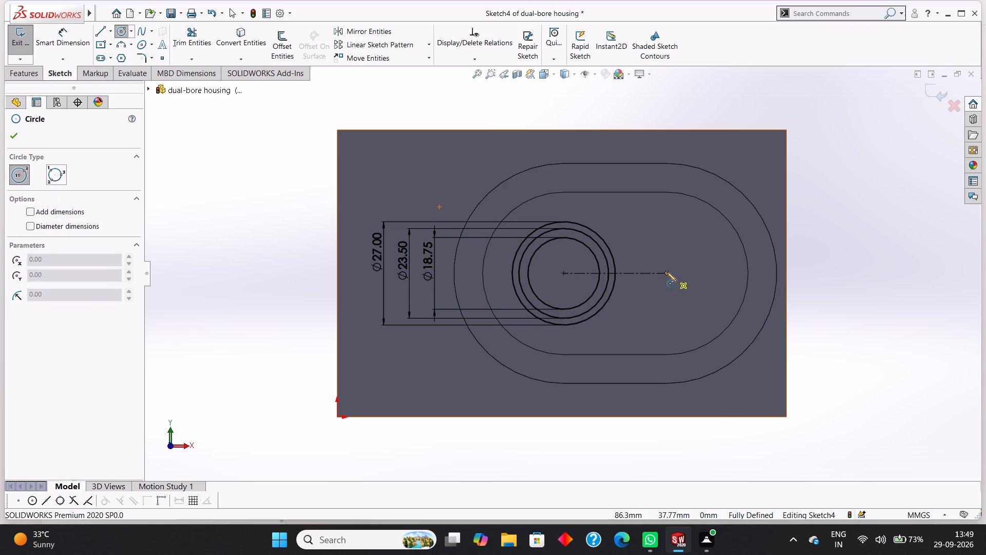
left_click(667, 272)
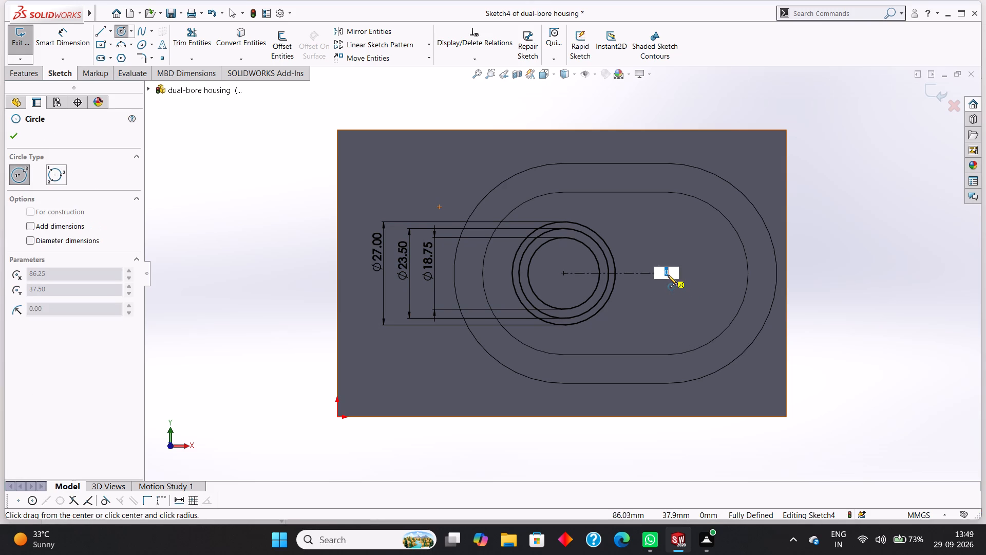
left_click(685, 283)
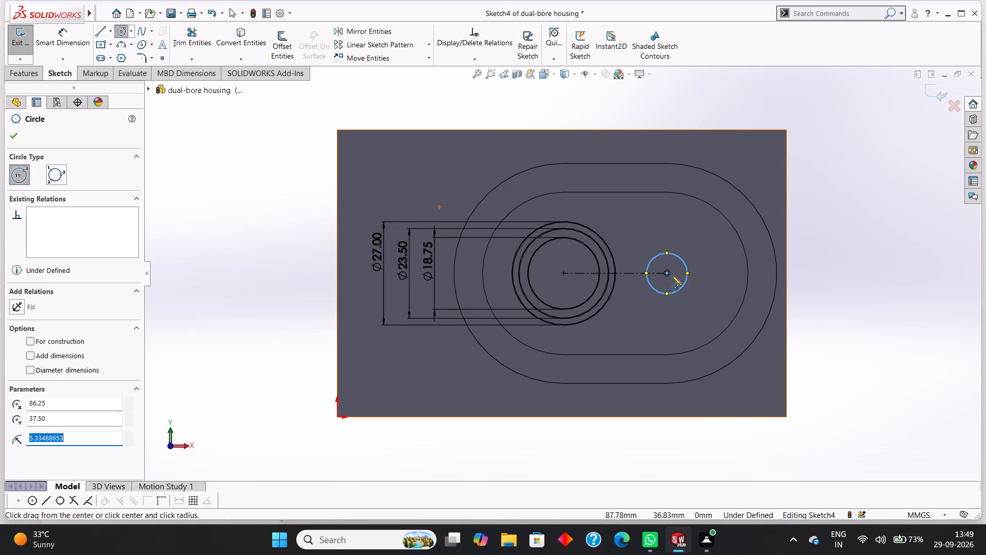
left_click(667, 273)
left_click(698, 287)
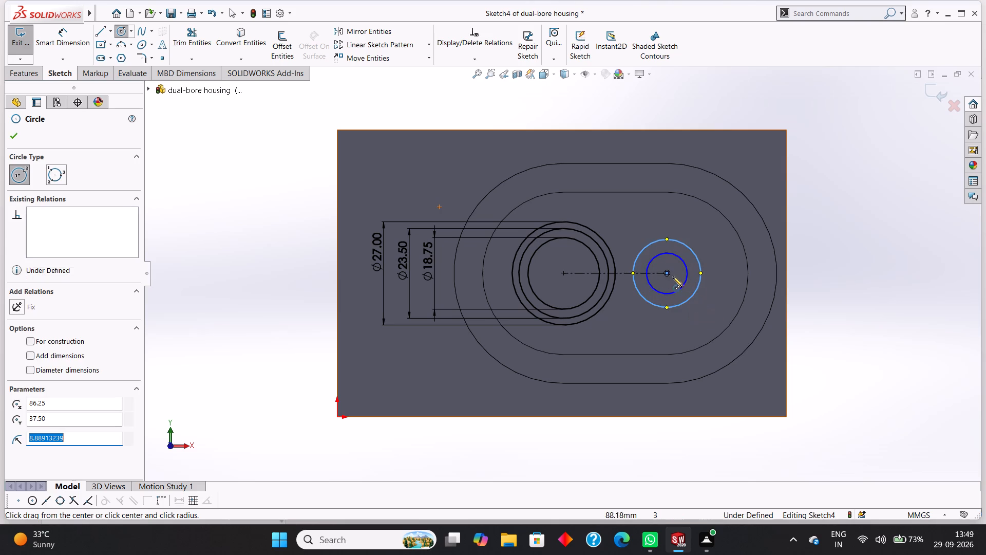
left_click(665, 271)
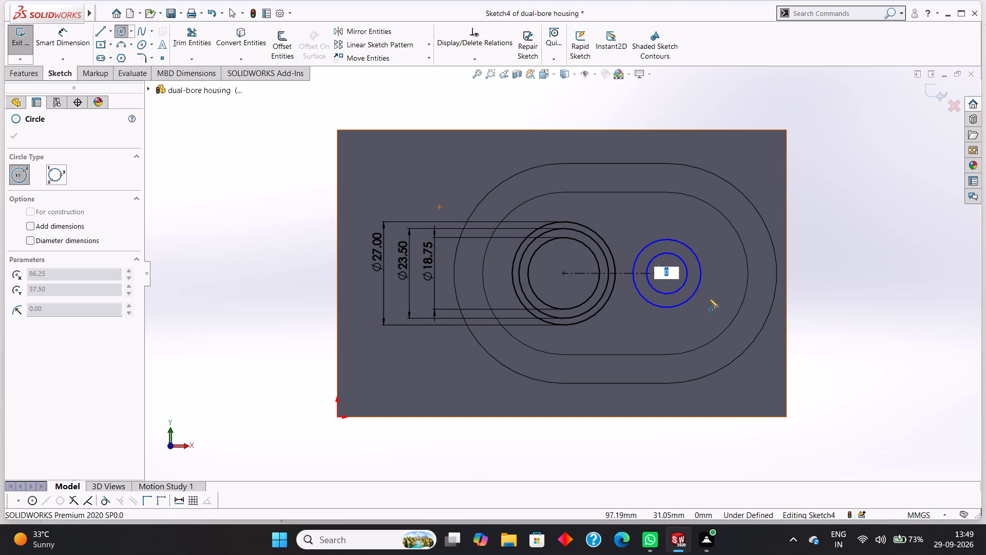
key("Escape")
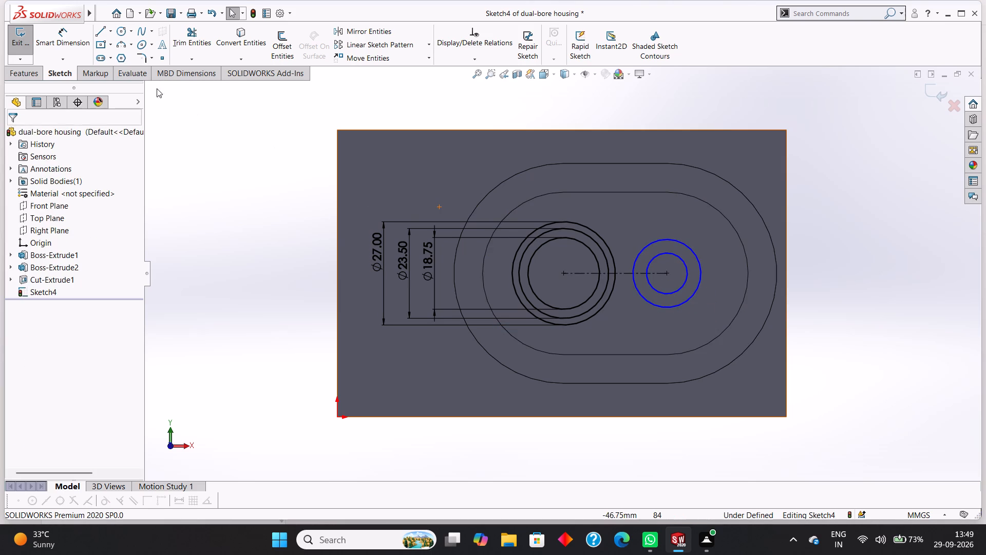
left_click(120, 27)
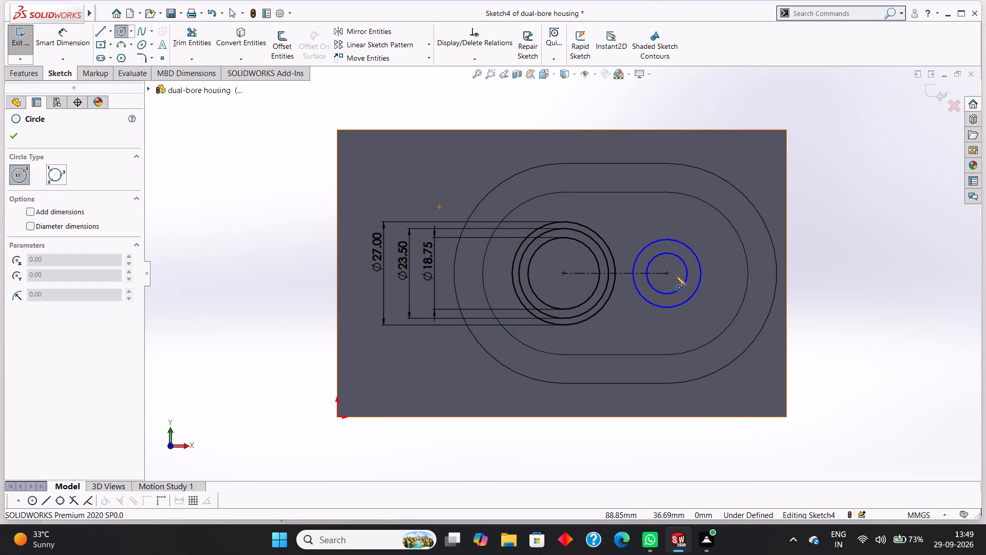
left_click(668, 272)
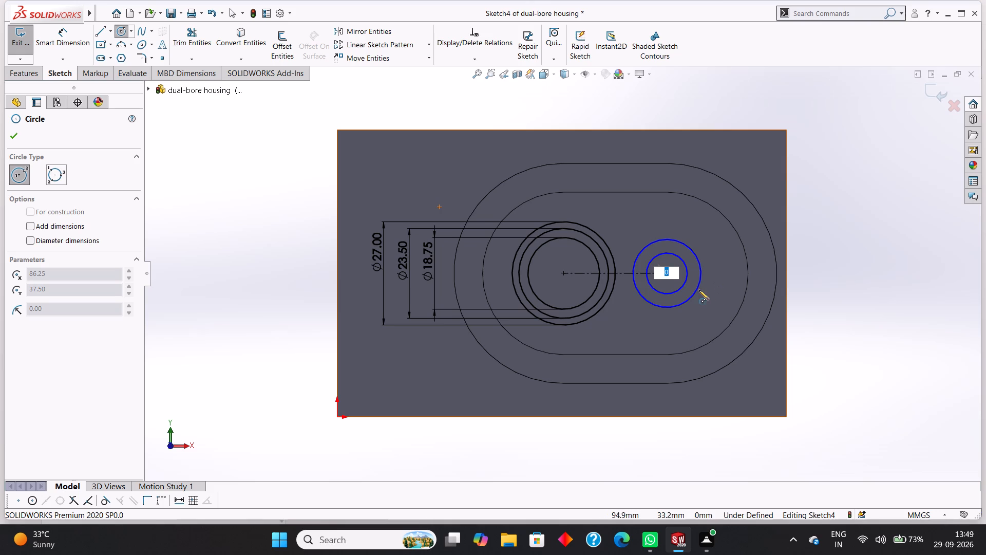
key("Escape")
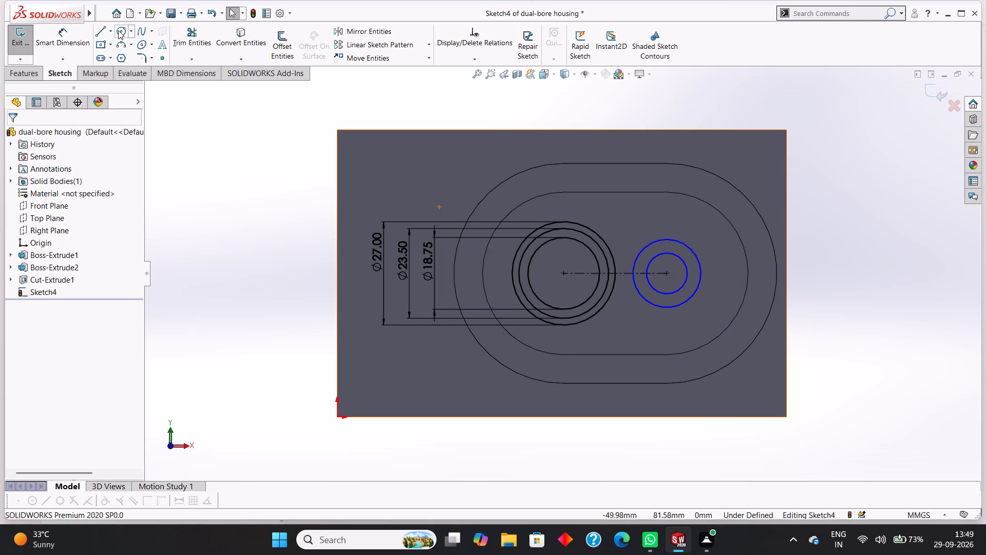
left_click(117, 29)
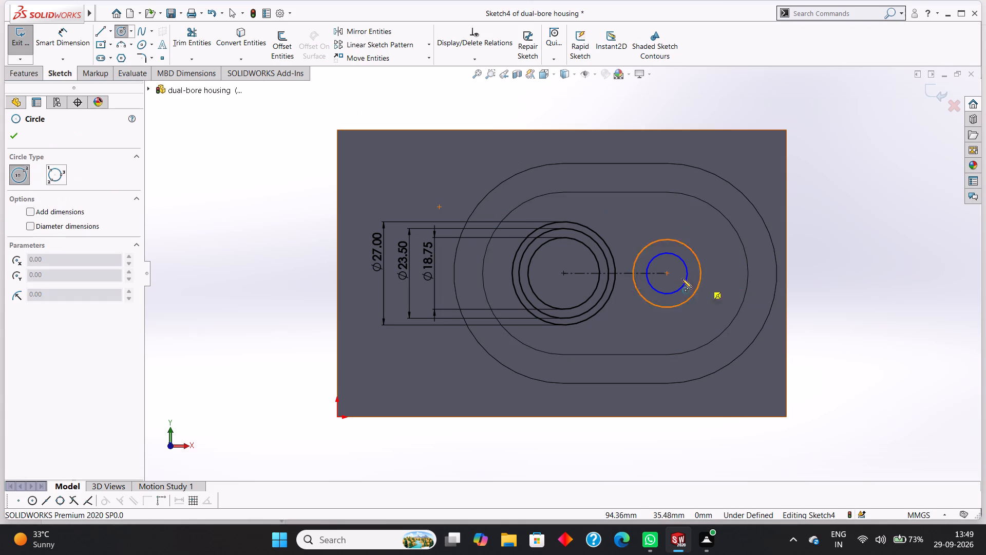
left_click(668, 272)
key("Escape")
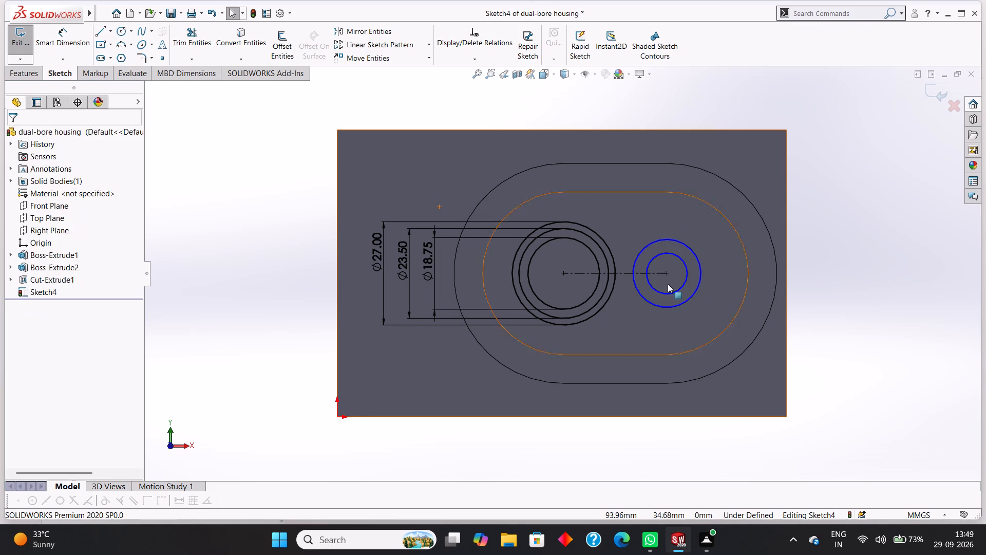
Sketch a third, larger concentric circle at the centreline's right endpoint, with a radius of about 12.3 mm.
left_click(122, 33)
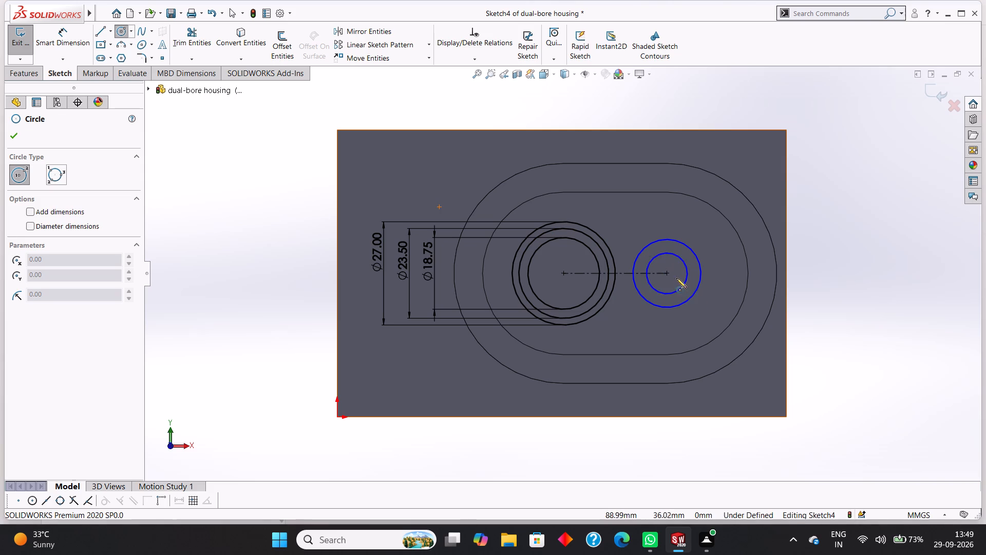
left_click_drag(667, 272, 704, 293)
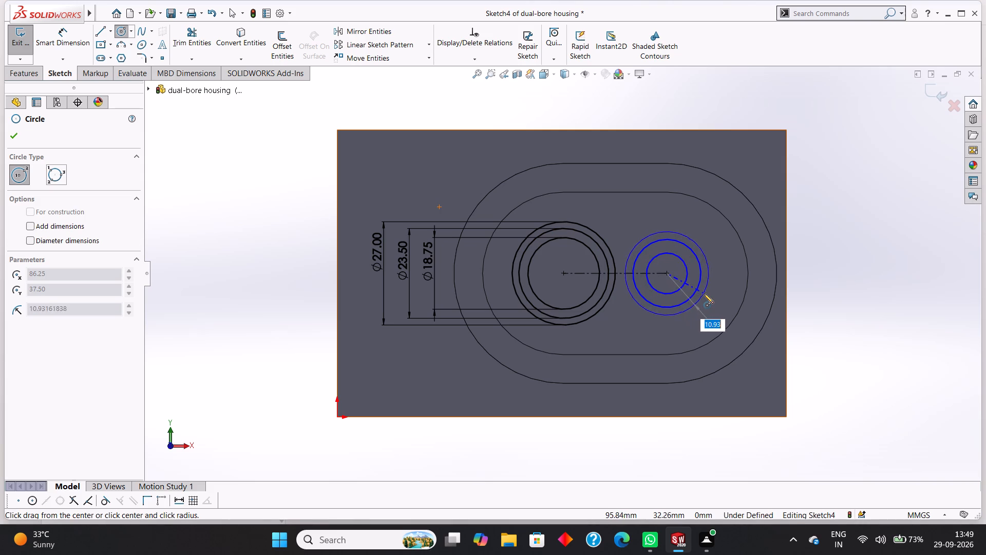
left_click_drag(704, 293, 708, 297)
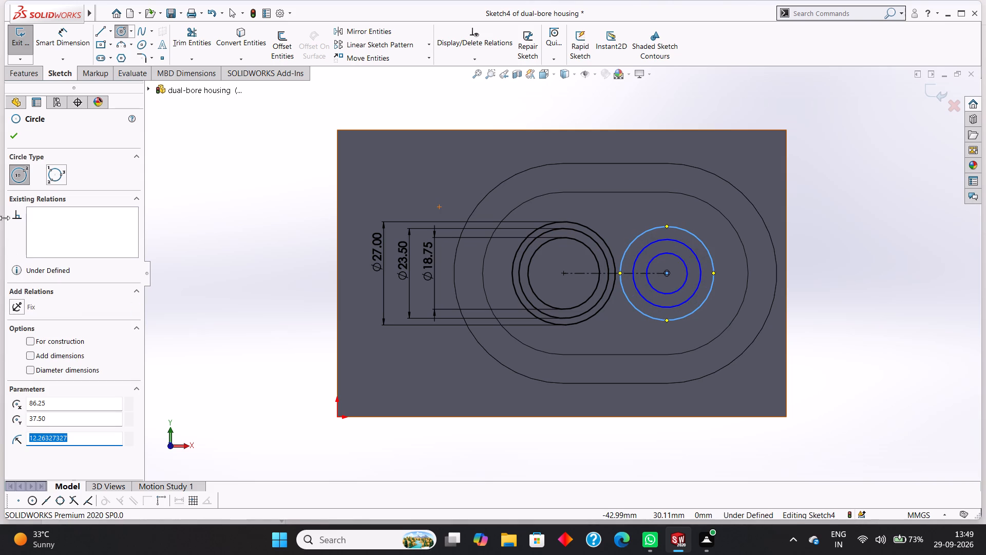
left_click(11, 138)
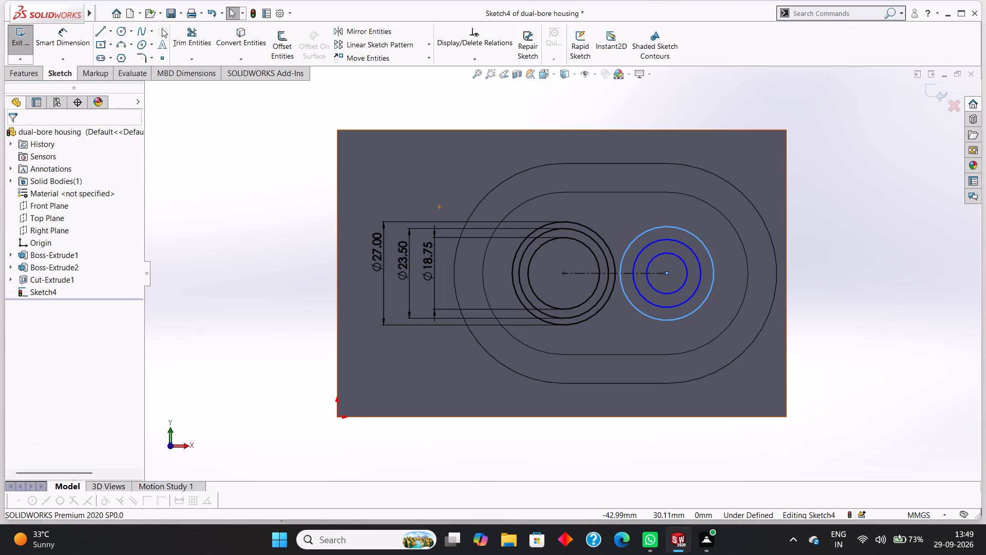
left_click(121, 32)
key("Escape")
Dimension the outermost circle at the centreline's right endpoint with a diameter of 27 mm.
left_click(48, 36)
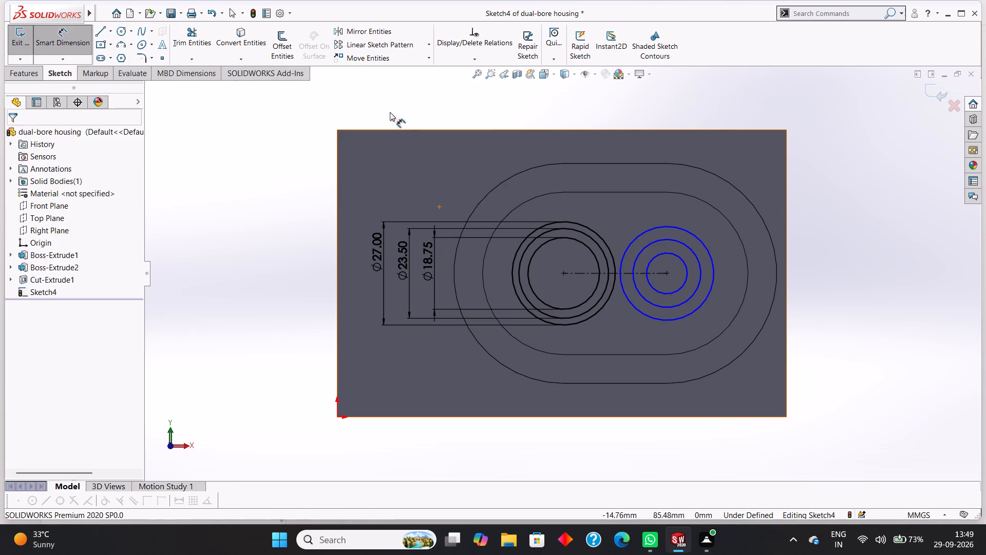
left_click(707, 249)
left_click(757, 255)
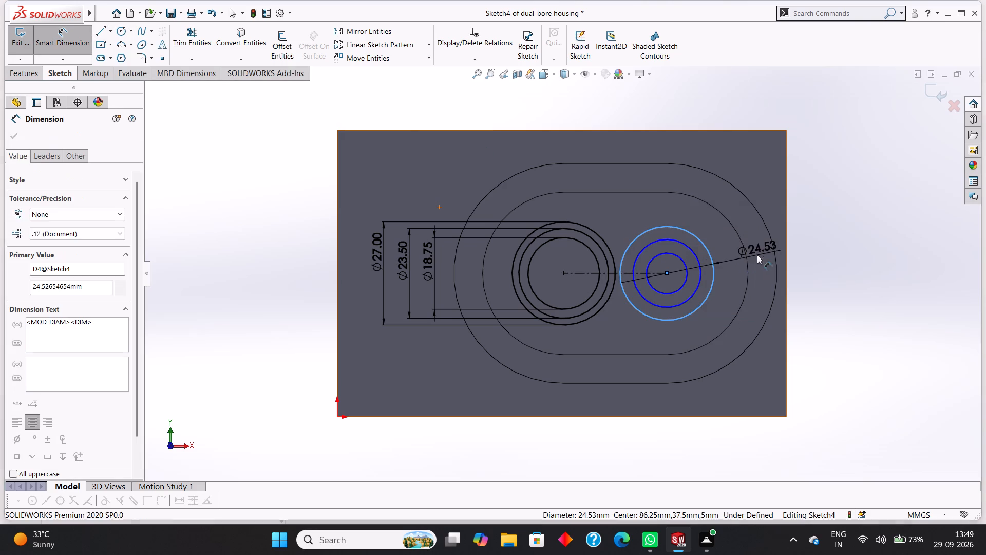
type("27")
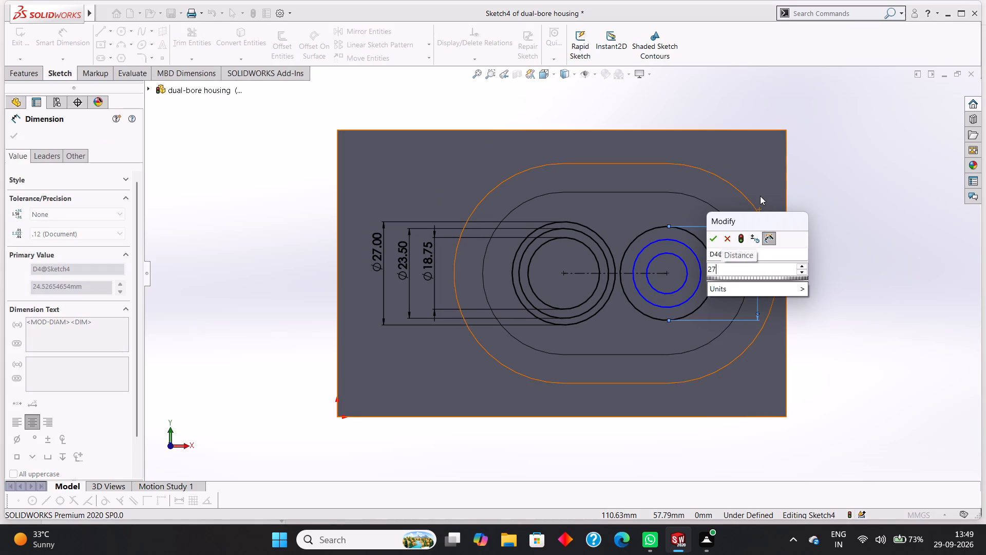
key("Return")
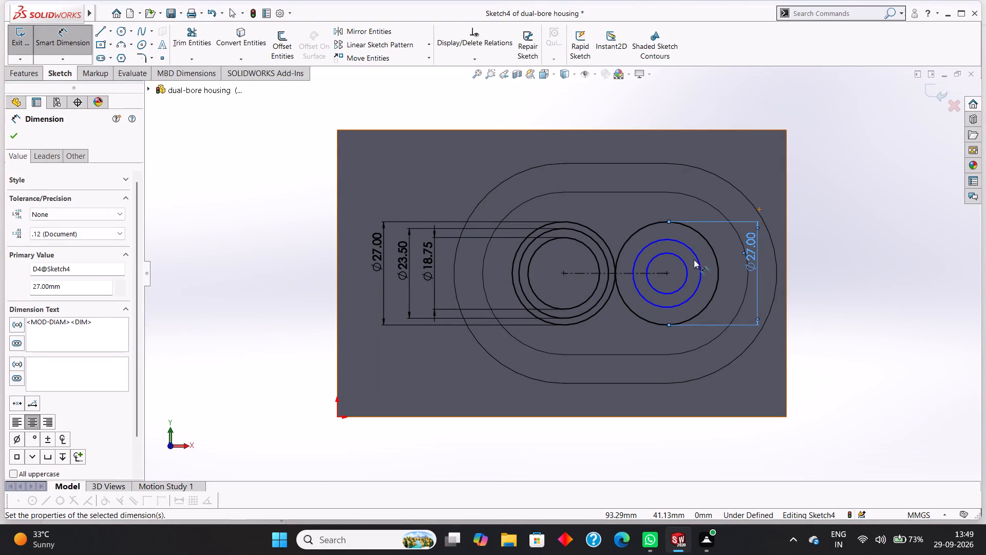
Dimension the middle circle at the centreline's right endpoint with a diameter of 23.5 mm.
left_click(692, 250)
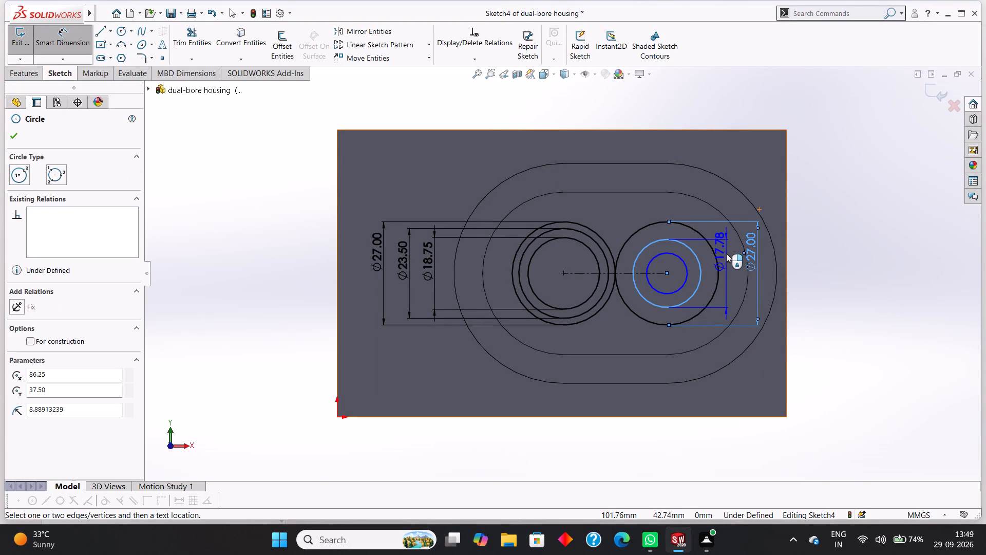
left_click(735, 257)
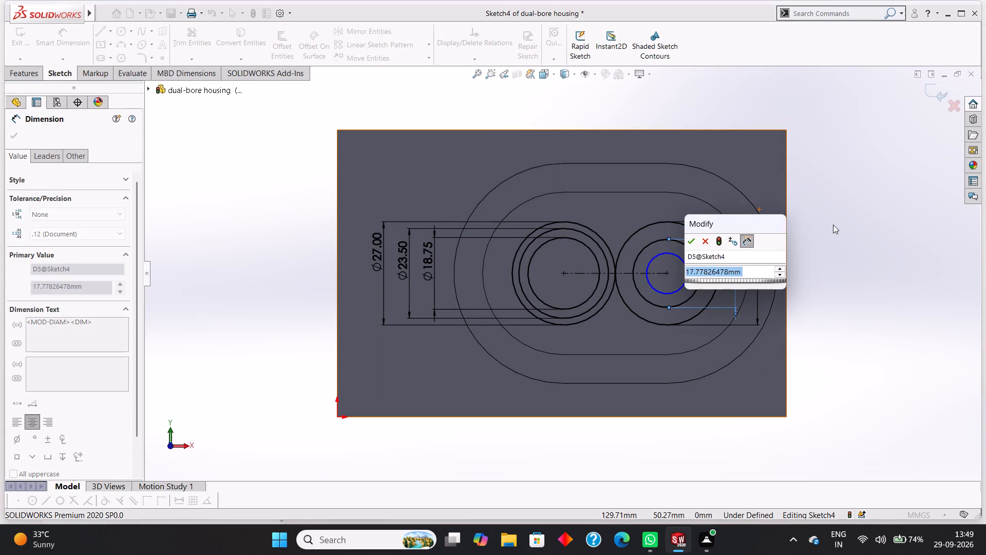
key("2")
key("3")
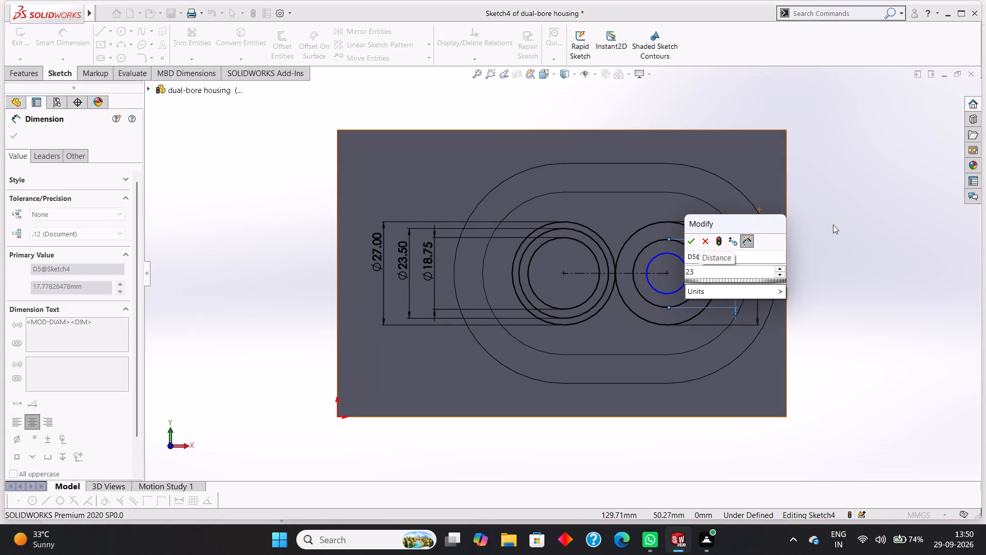
type(".50")
key("Return")
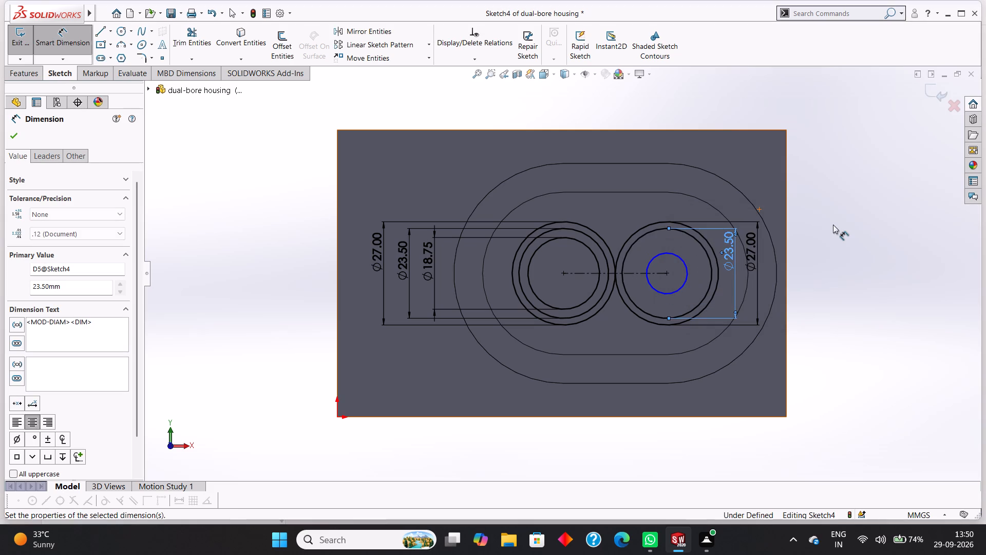
Dimension the innermost circle at the centreline's right endpoint with a diameter of 18.75 mm.
left_click(671, 254)
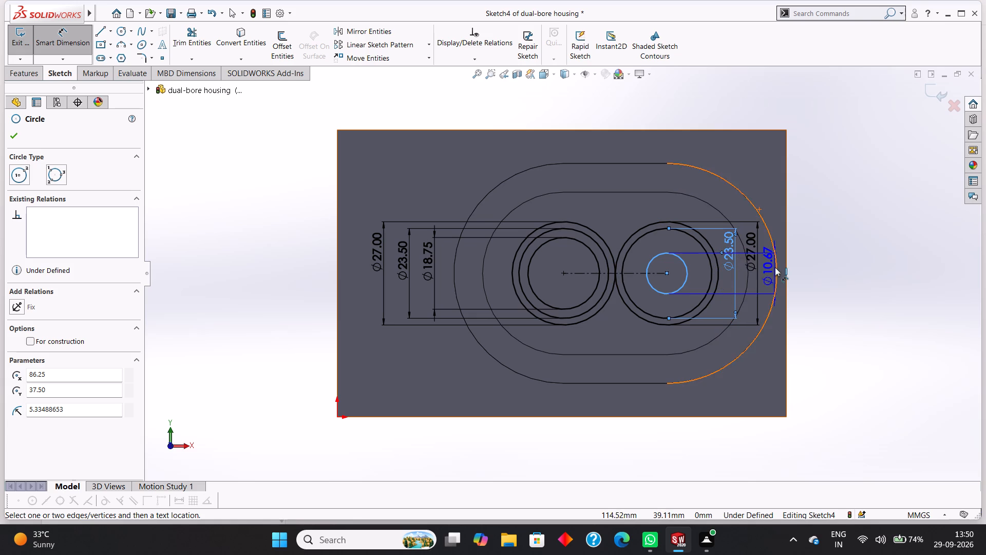
left_click(772, 267)
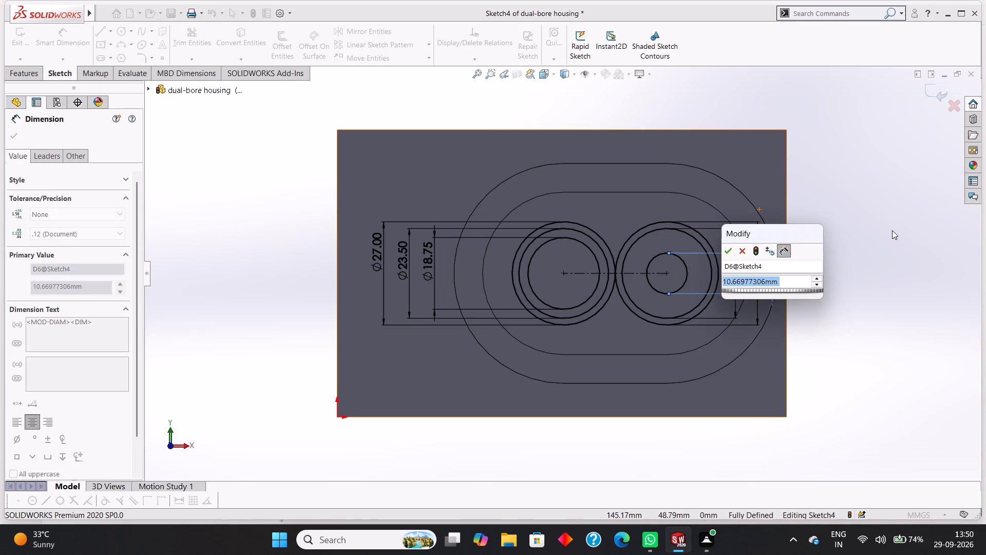
key("BackSpace")
type("18.75")
key("Return")
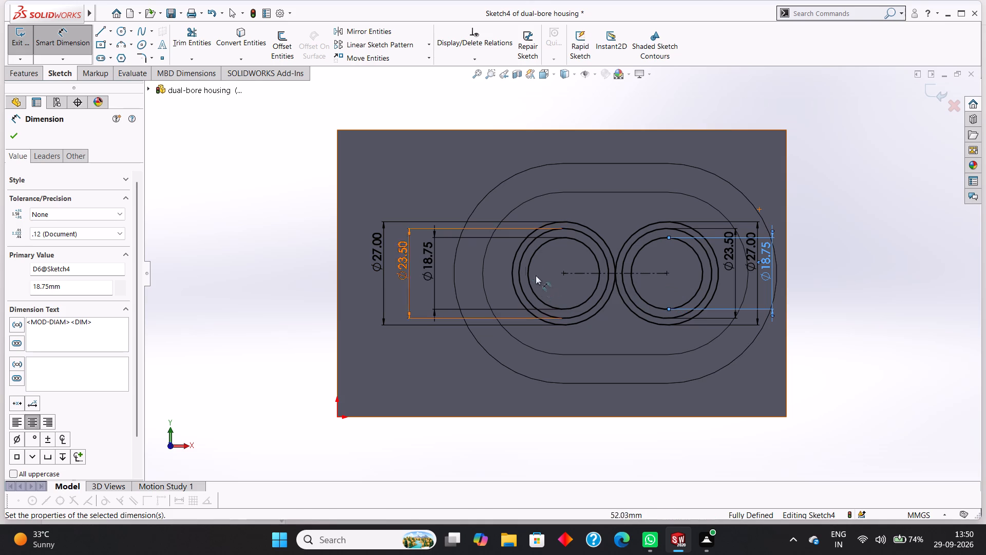
left_click(14, 130)
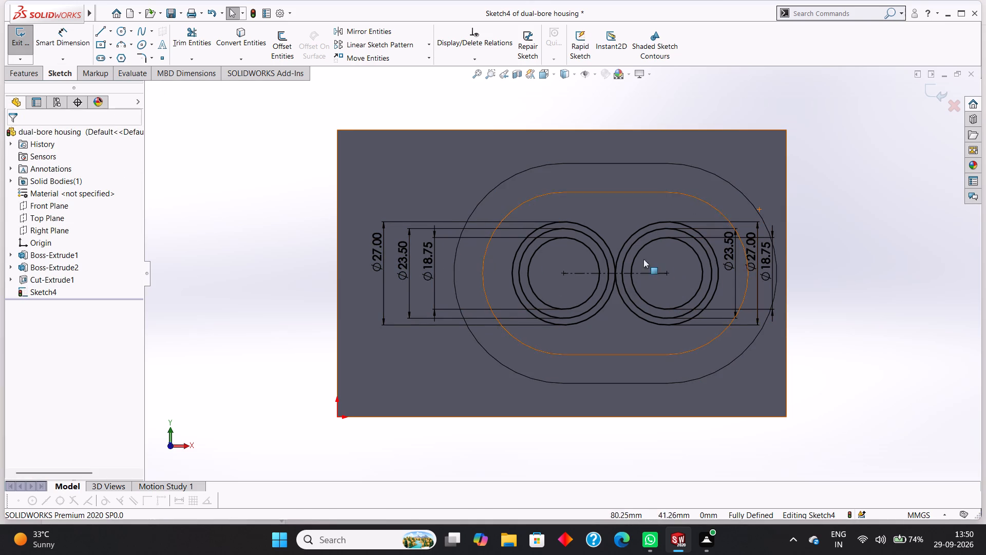
Convert the middle 23.5 mm circle of both concentric sets to construction geometry.
right_click(560, 231)
left_click(584, 222)
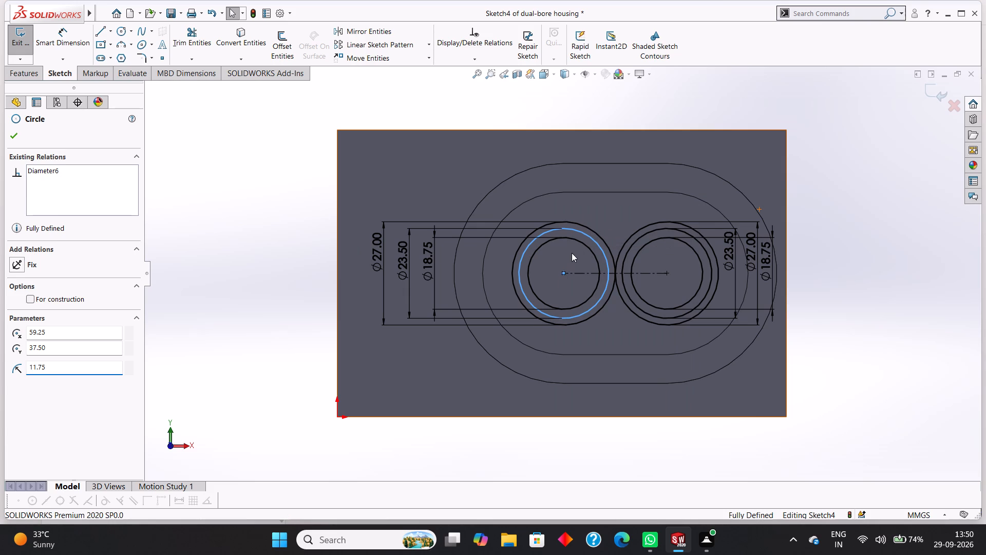
key("Escape")
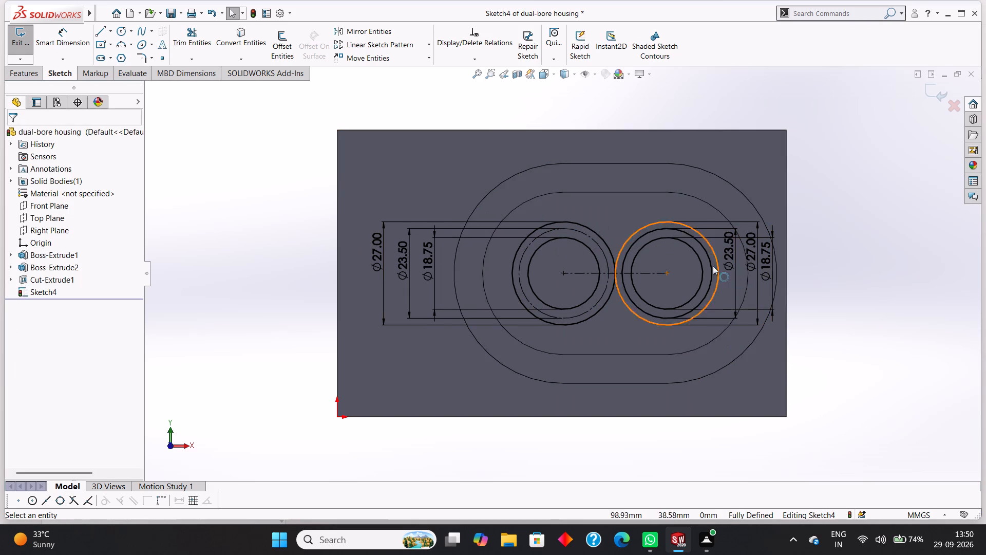
right_click(656, 232)
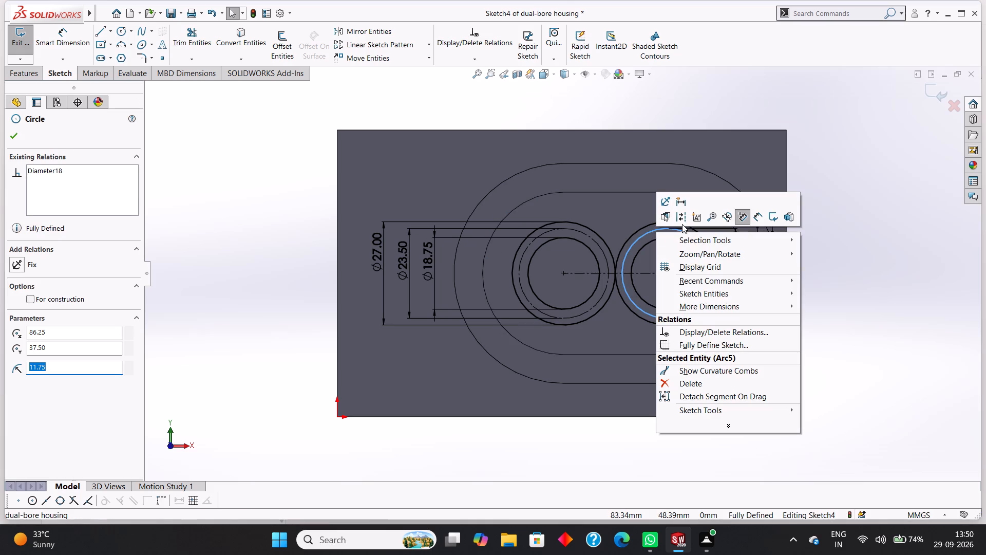
left_click(681, 220)
key("Escape")
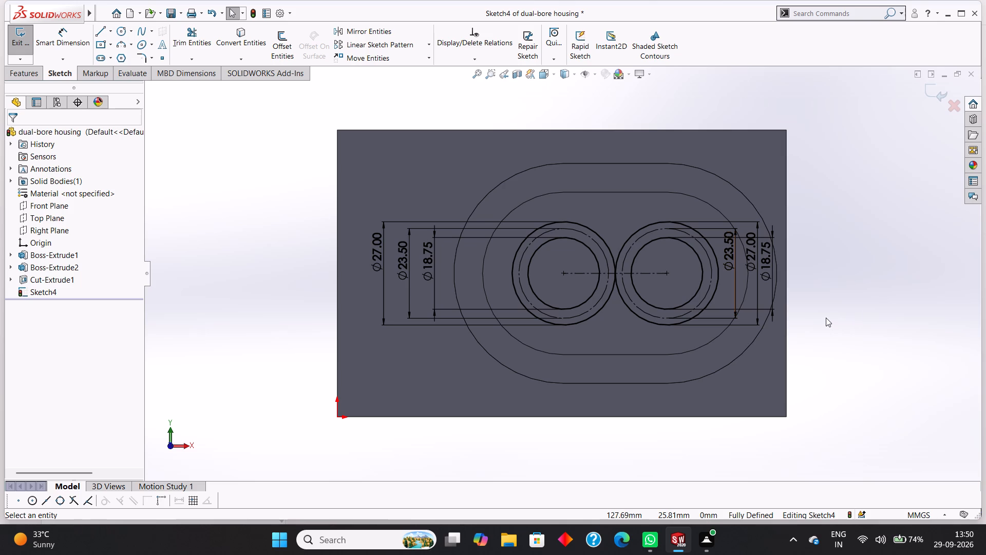
Sketch a circle of 2.5 mm radius inside the pocket outline, above the gap between the two bore circle sets.
left_click(126, 34)
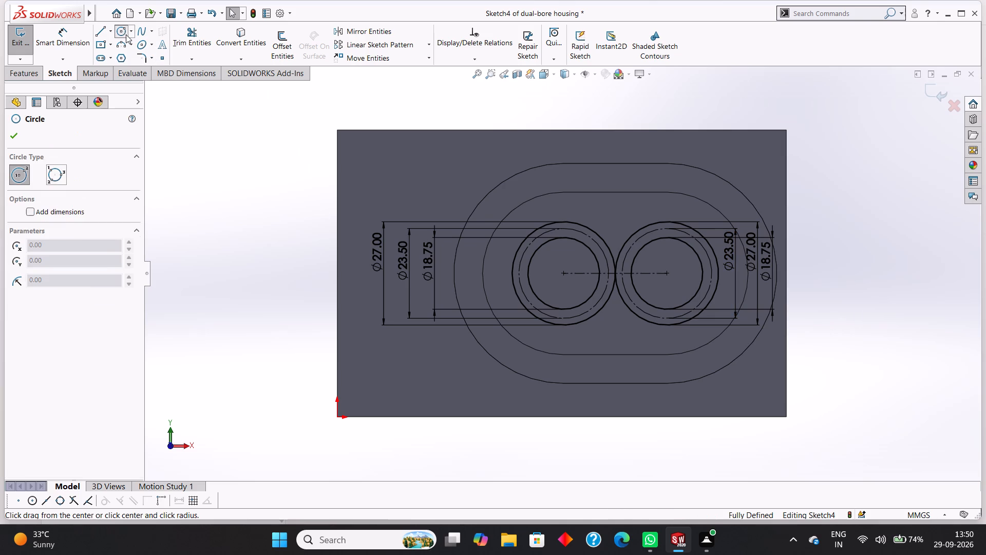
left_click(610, 215)
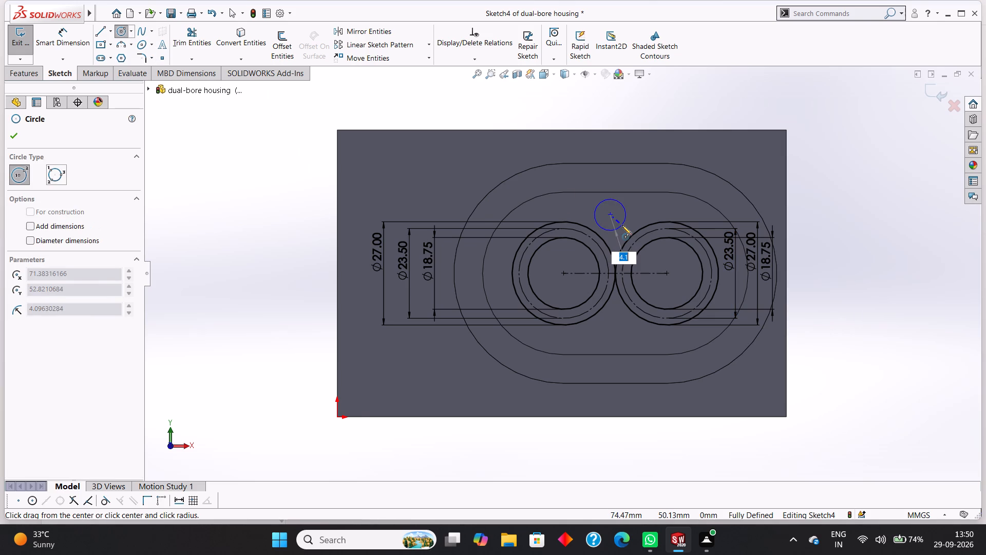
type("2.5")
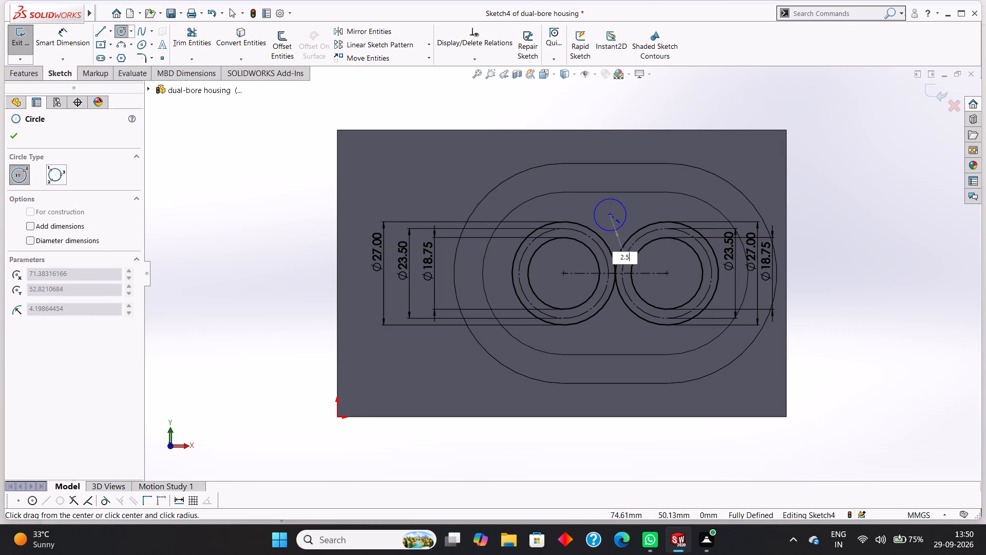
key("Return")
left_click(11, 140)
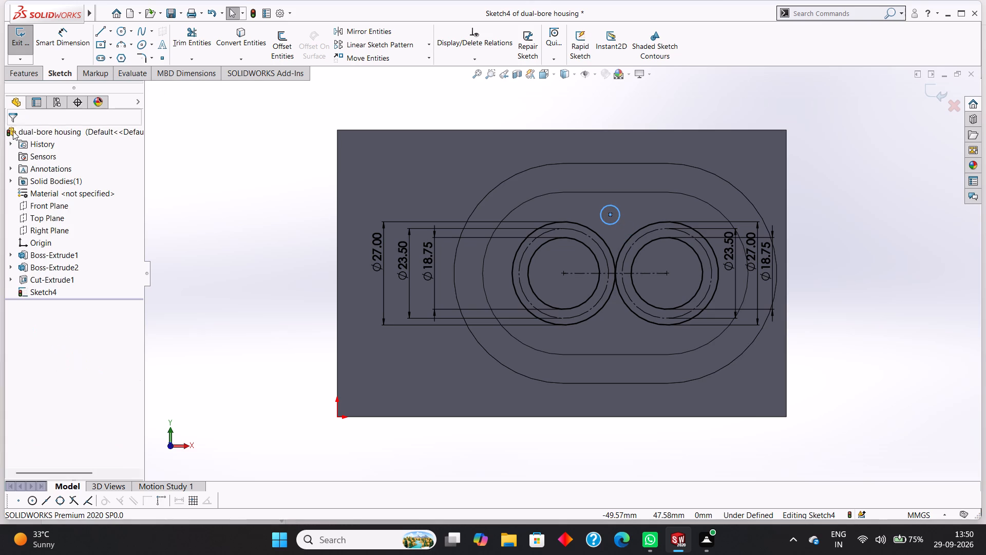
Dimension the small circle above the gap between the bore circle sets with a diameter of 5 mm.
left_click(56, 43)
left_click(620, 214)
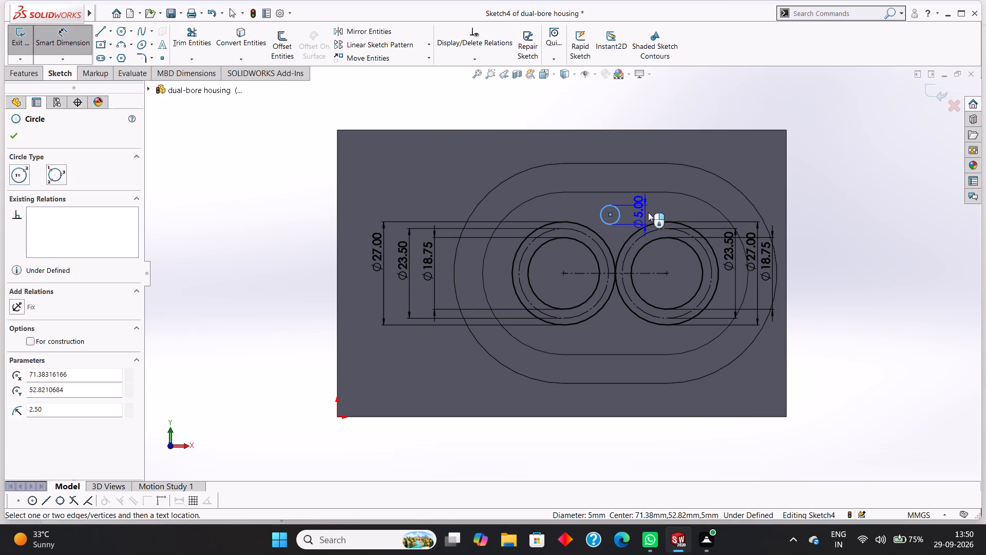
left_click(652, 212)
left_click(608, 194)
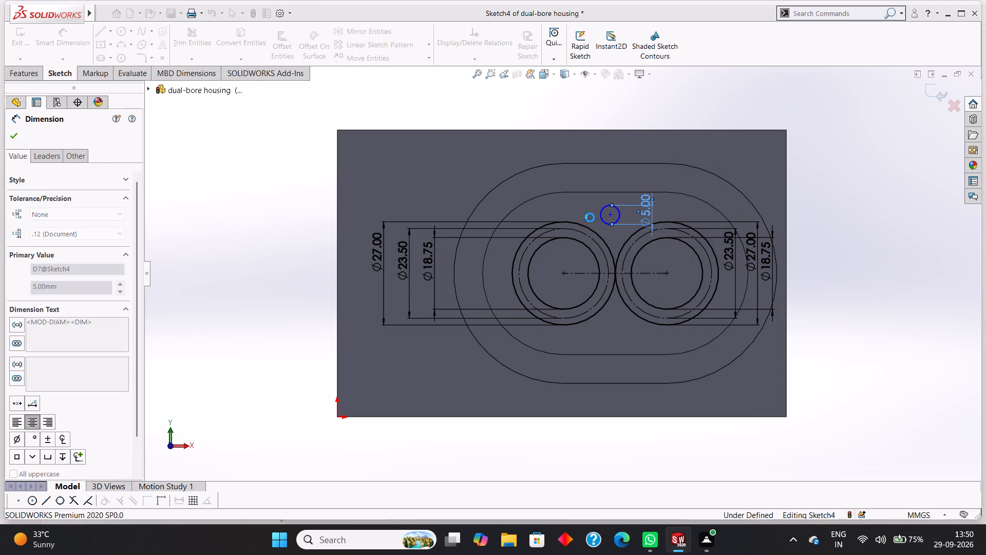
left_click(14, 135)
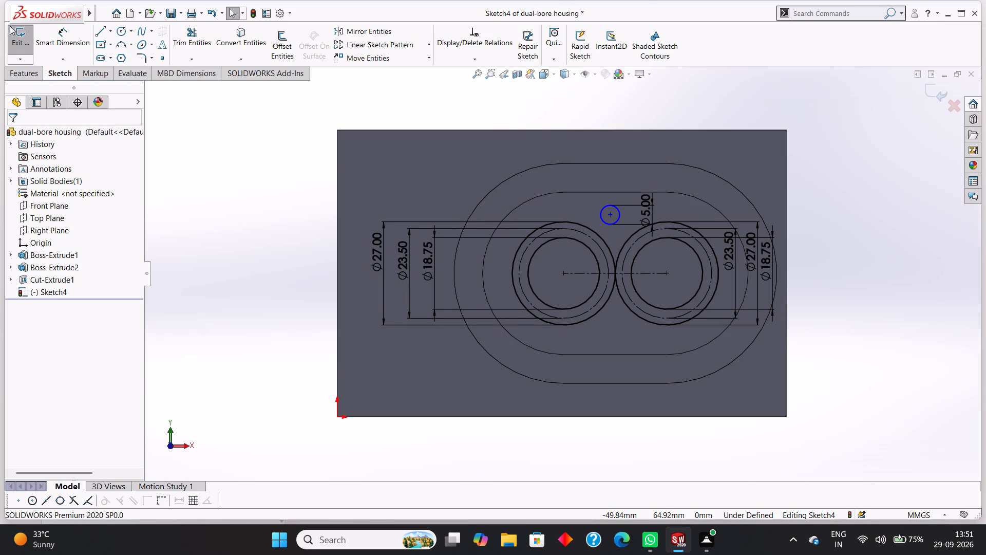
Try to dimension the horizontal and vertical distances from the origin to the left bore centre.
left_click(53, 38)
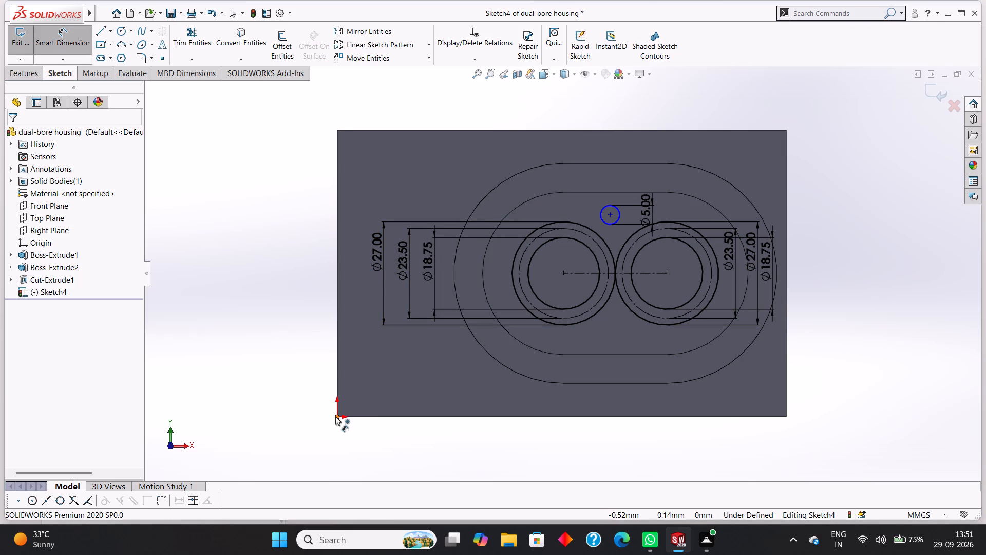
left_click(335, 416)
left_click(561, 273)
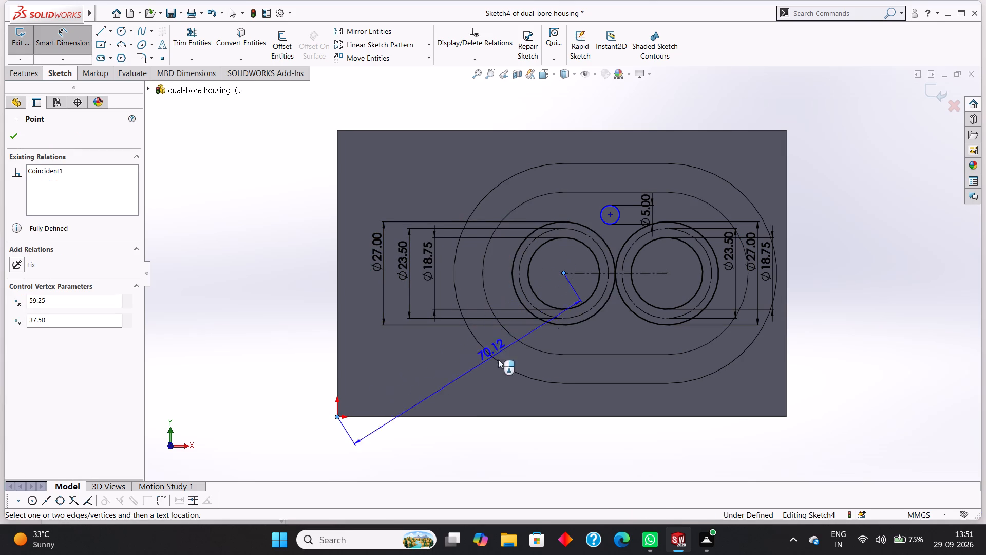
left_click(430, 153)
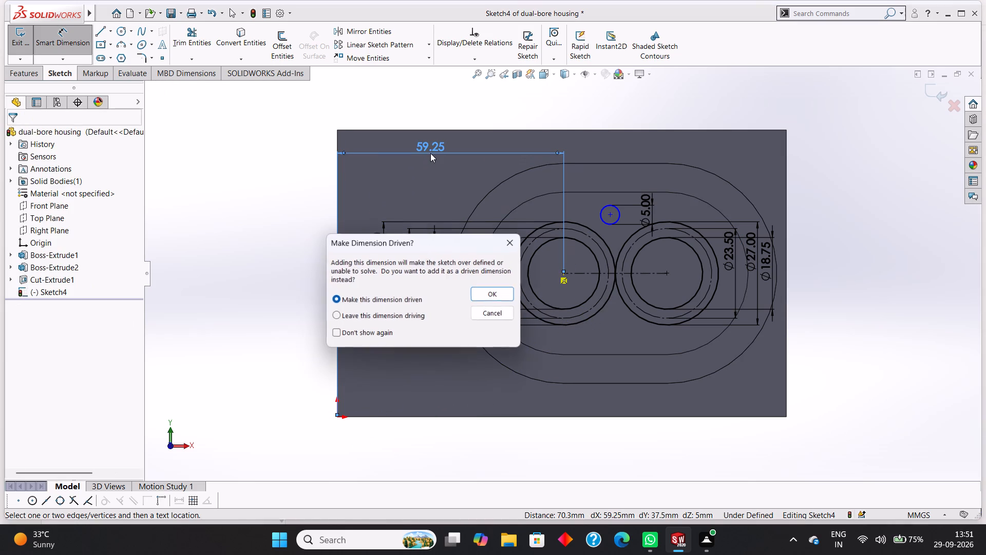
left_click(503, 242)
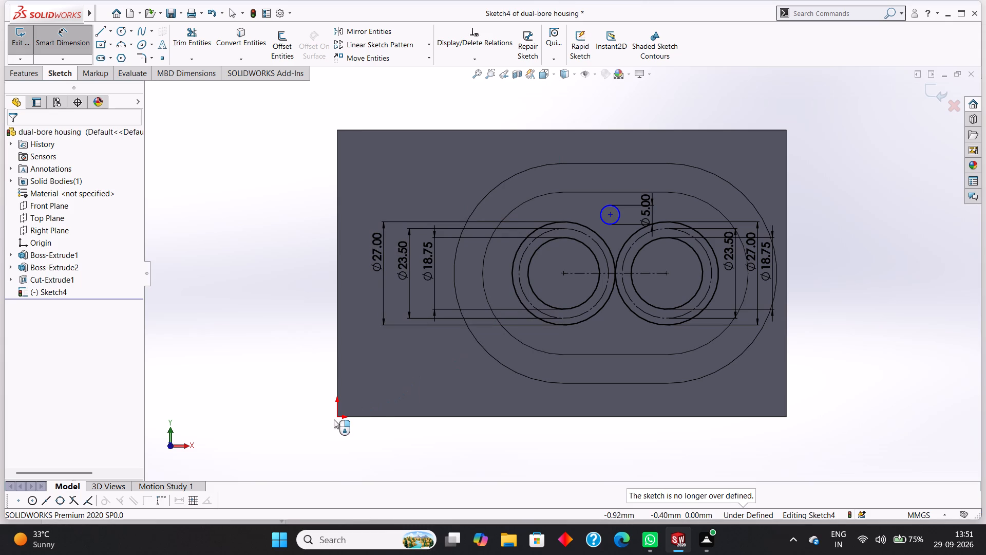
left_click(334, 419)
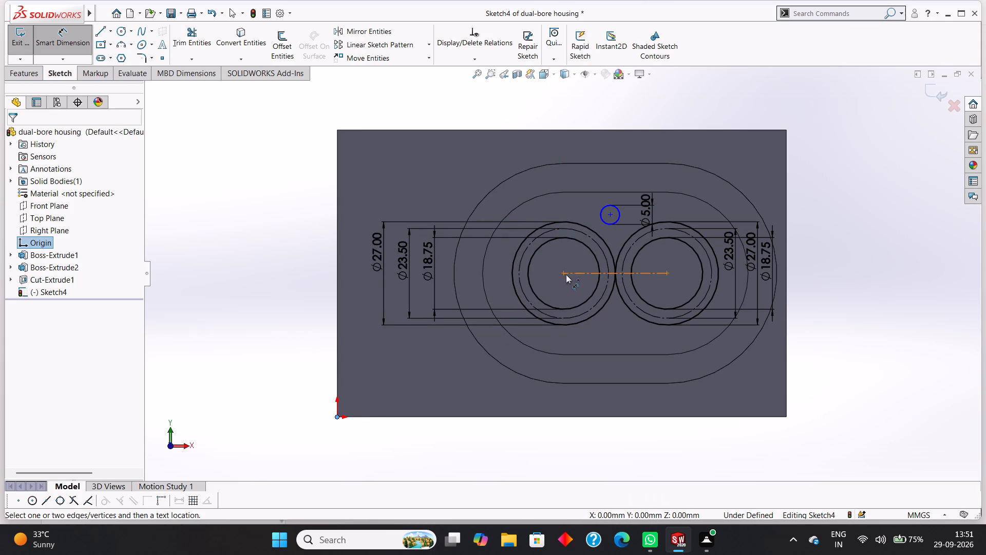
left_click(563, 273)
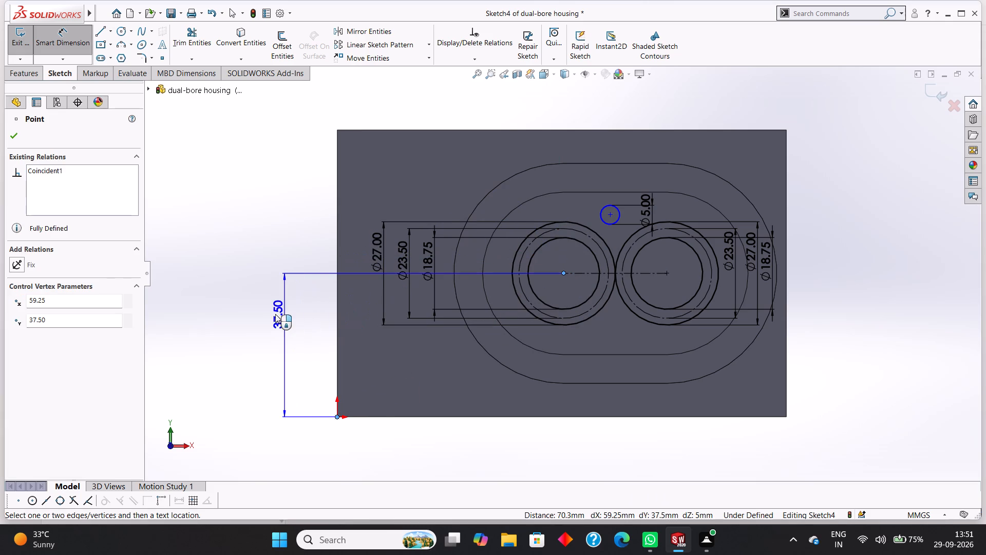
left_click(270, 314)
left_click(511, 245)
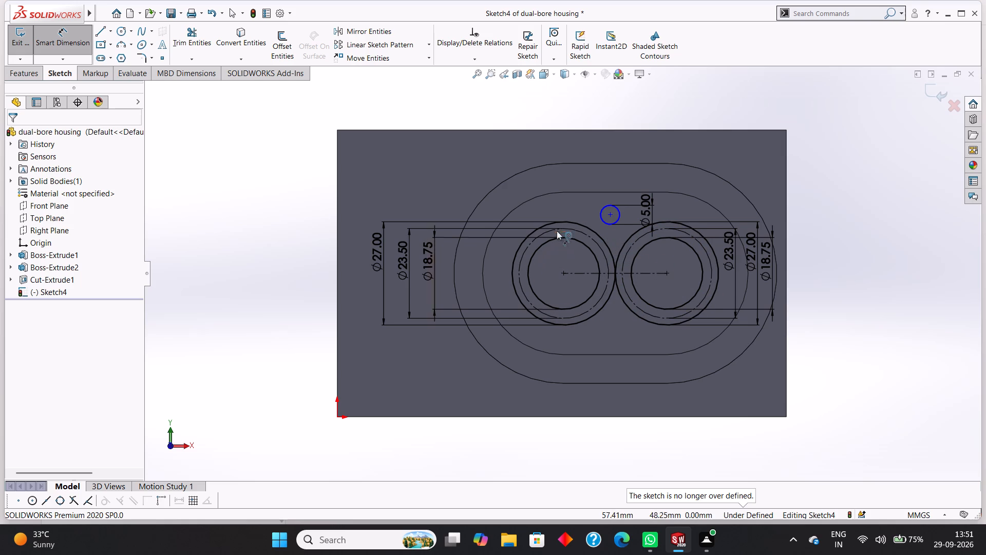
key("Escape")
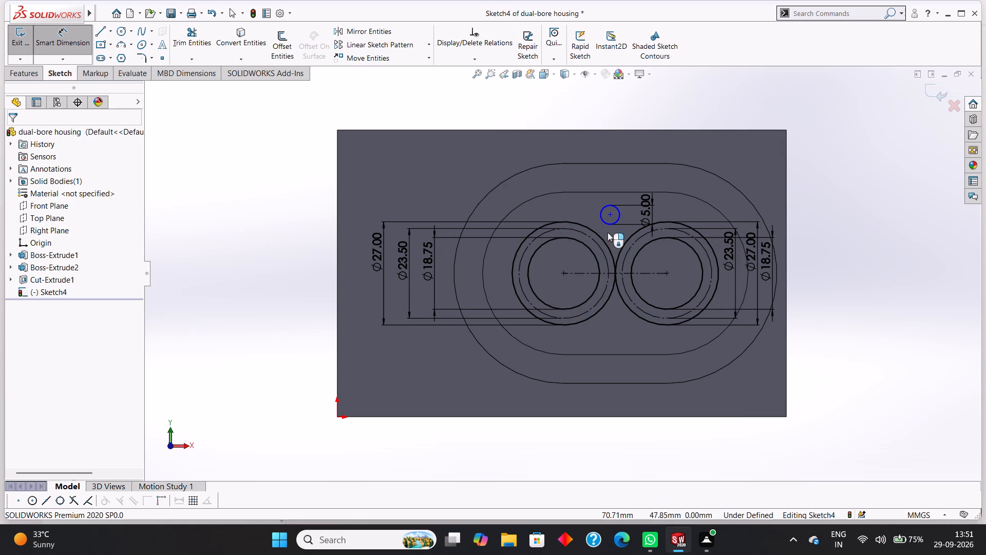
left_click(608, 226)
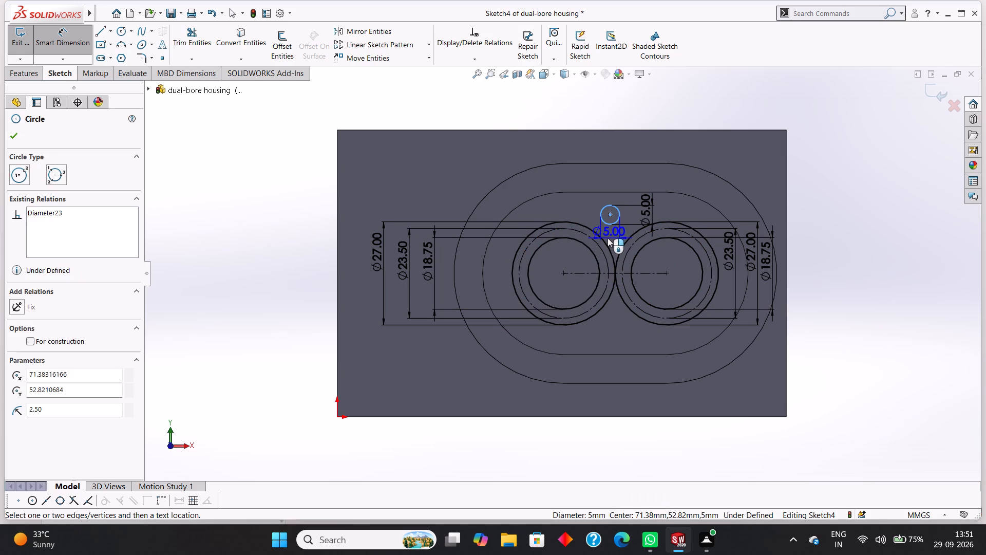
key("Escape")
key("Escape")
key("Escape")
Make the small 5 mm circle tangent to the outer 27 mm circles of both bore sets.
left_click(610, 224)
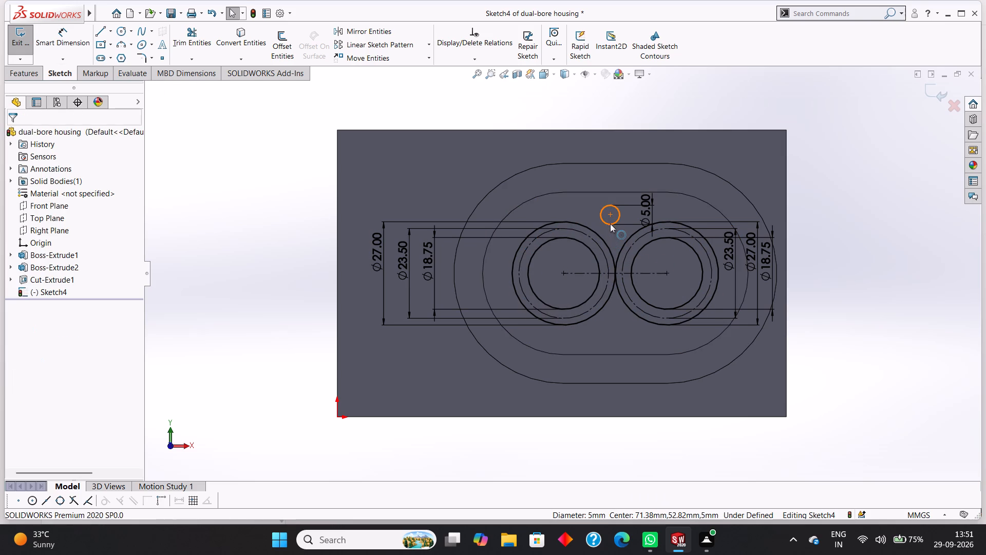
left_click(602, 240, "ctrl")
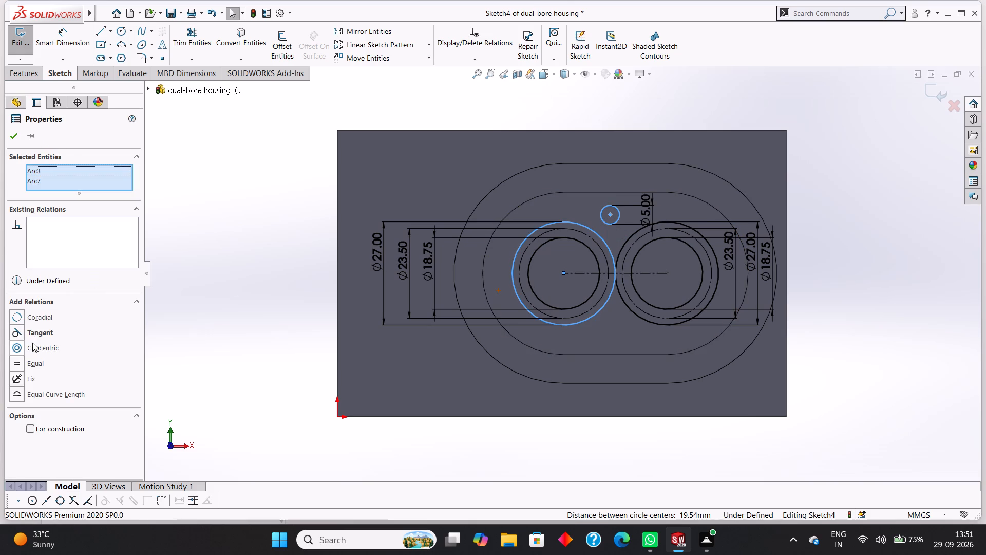
left_click(32, 331)
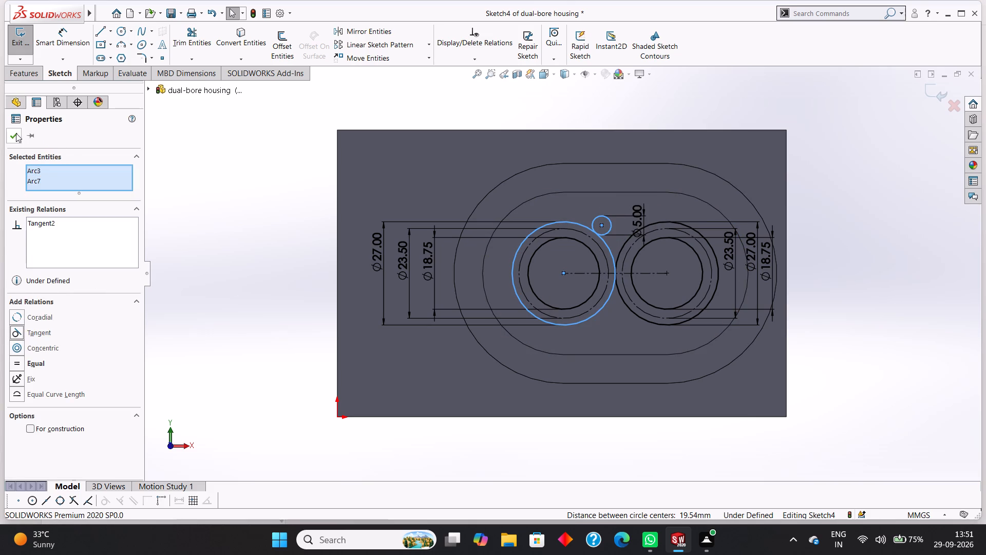
left_click(16, 133)
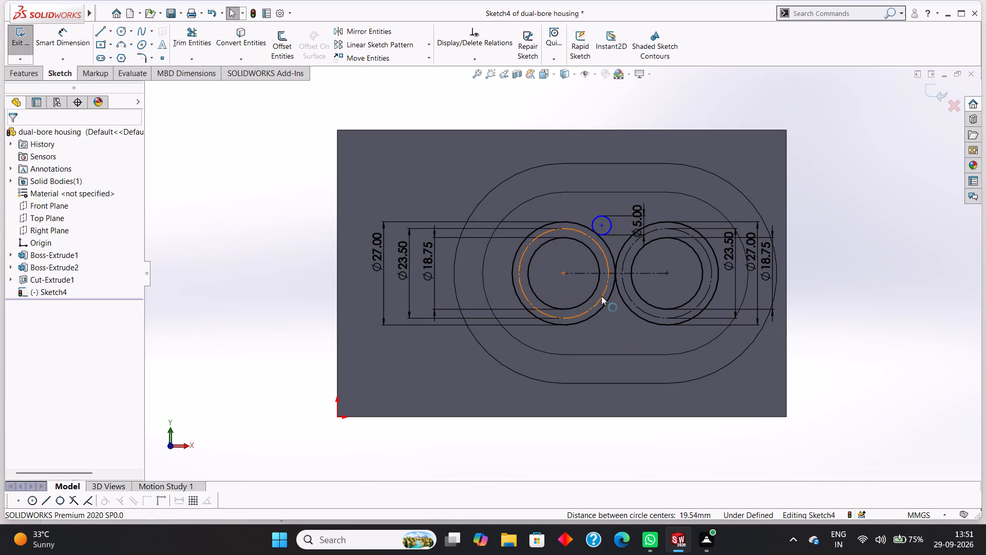
left_click(610, 221)
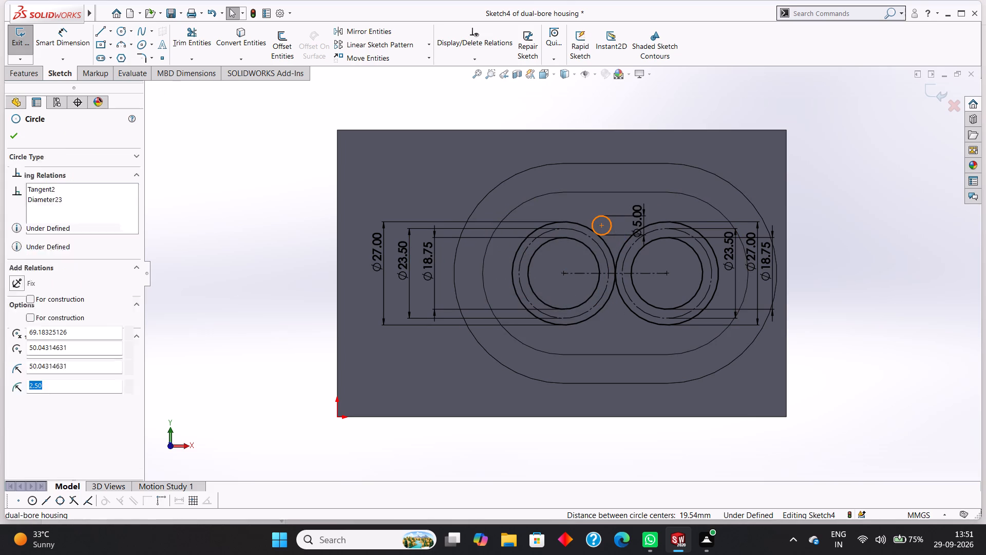
left_click(623, 245, "ctrl")
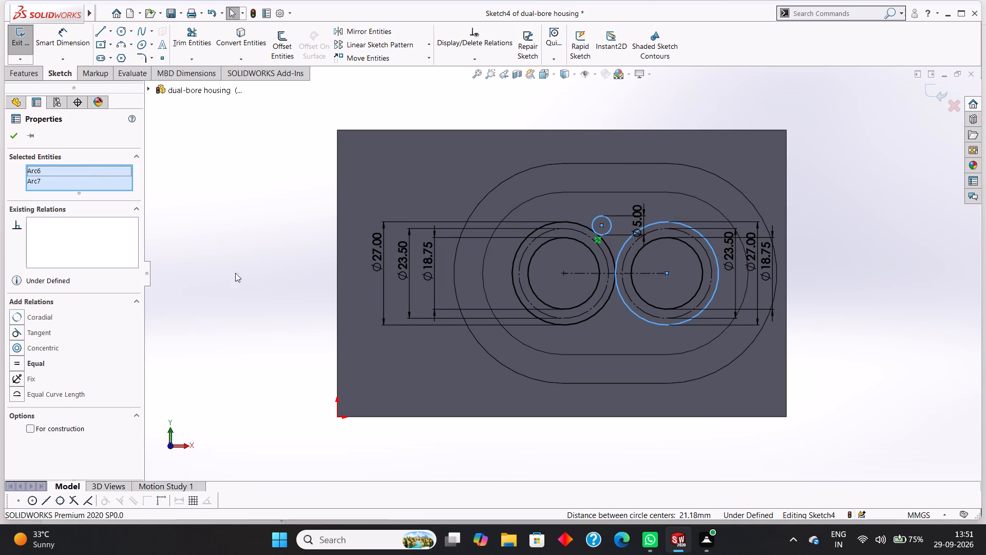
left_click(37, 334)
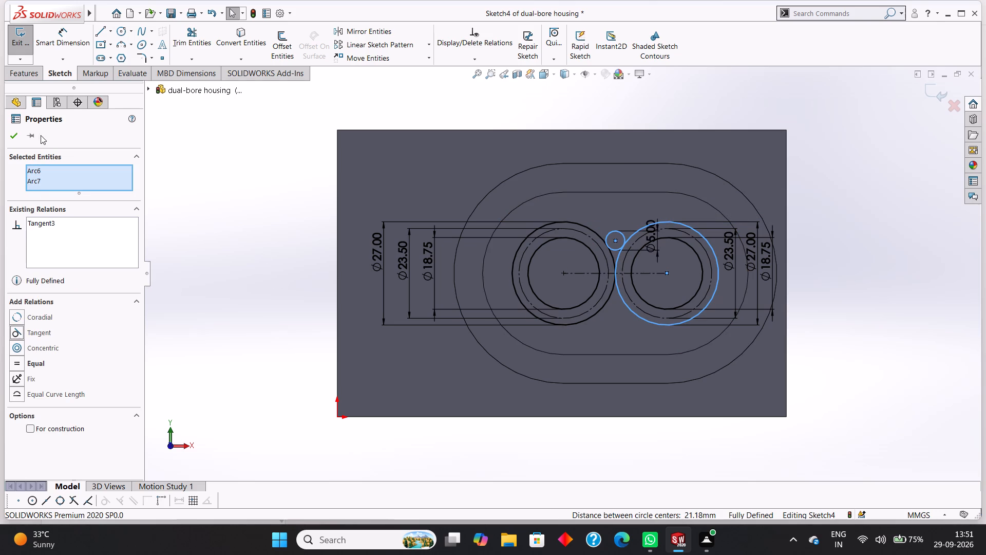
left_click(16, 136)
Trim away the upper arc of the small tangent circle, keeping the lower arc that bridges the two 27 mm circles.
left_click(187, 42)
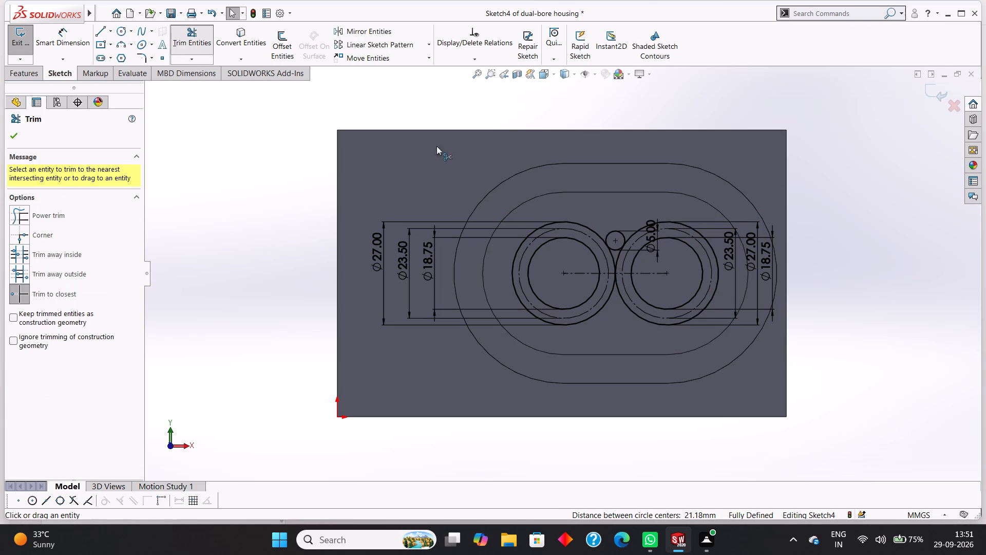
left_click(616, 230)
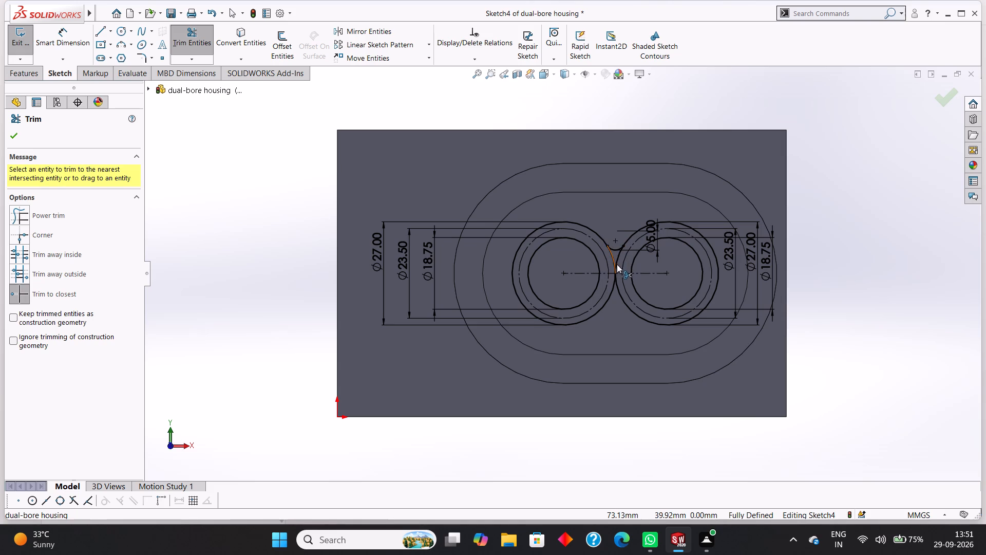
left_click(13, 135)
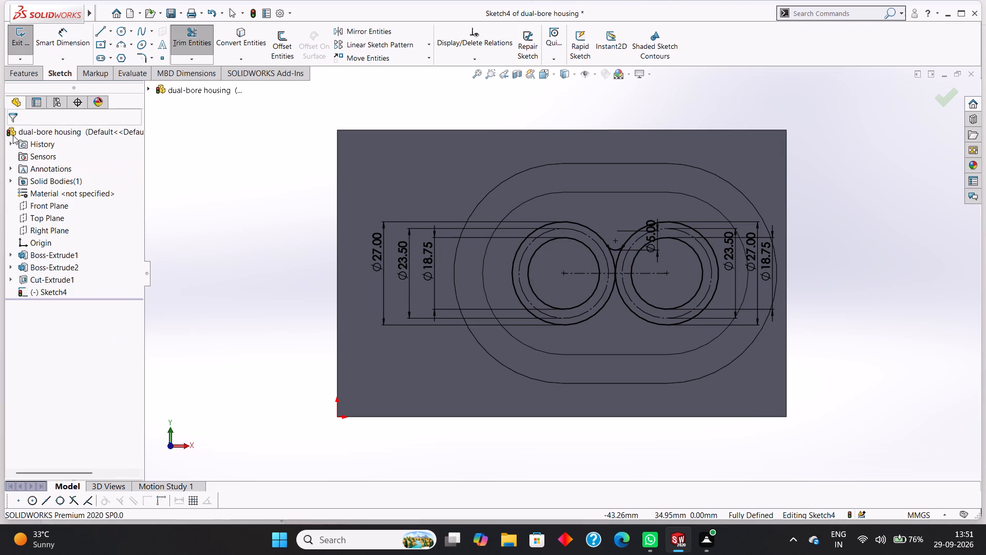
Sketch a circle of 5 mm radius inside the pocket outline, below the gap between the two bore circle sets.
left_click(118, 29)
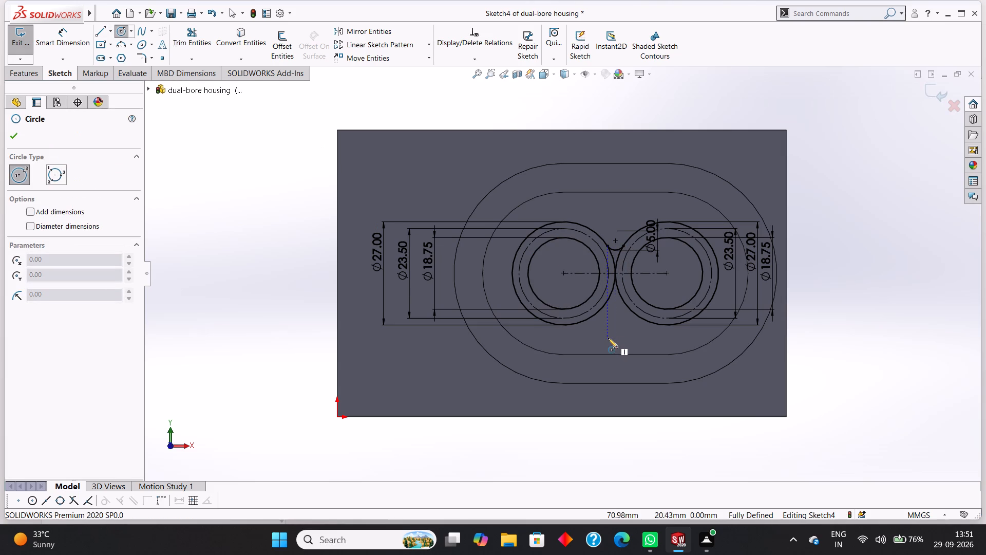
left_click(615, 336)
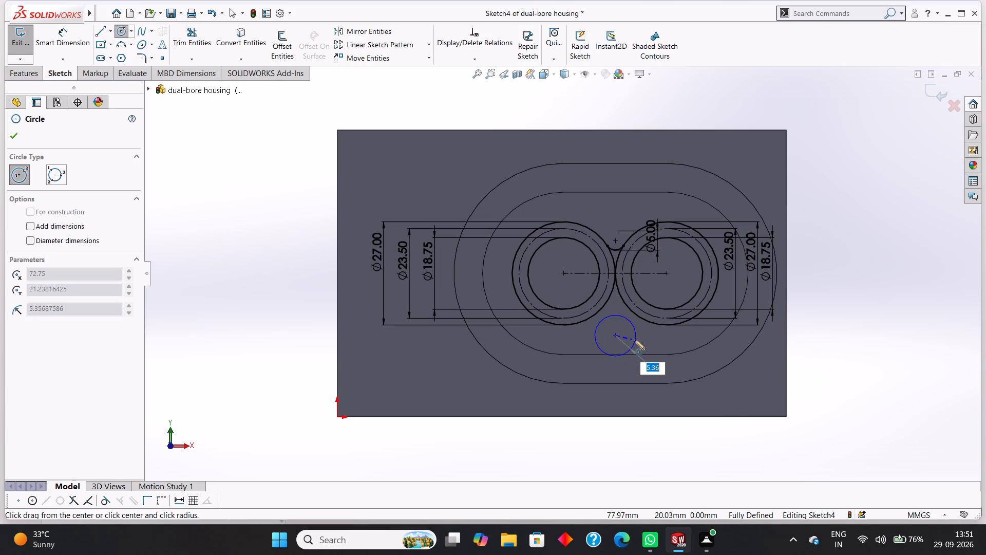
key("5")
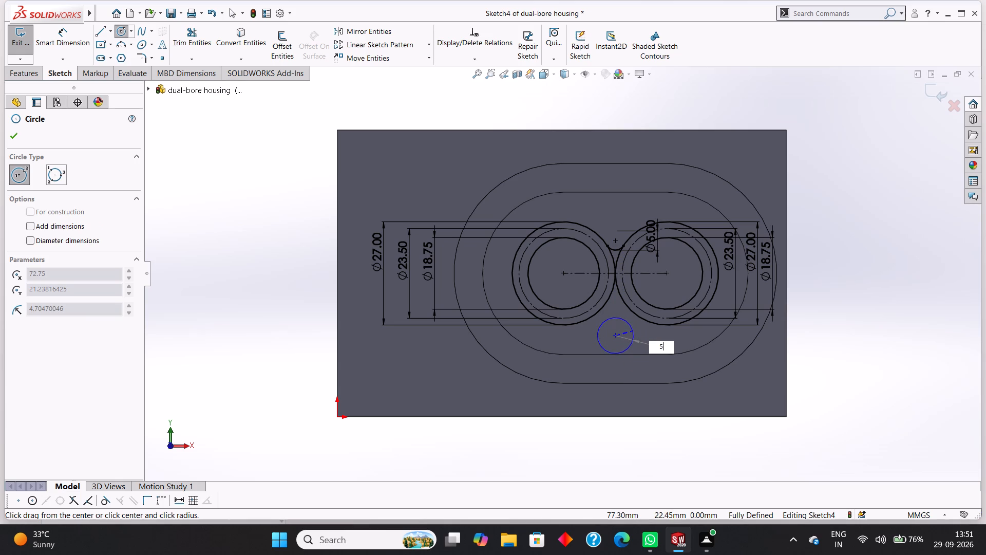
key("Return")
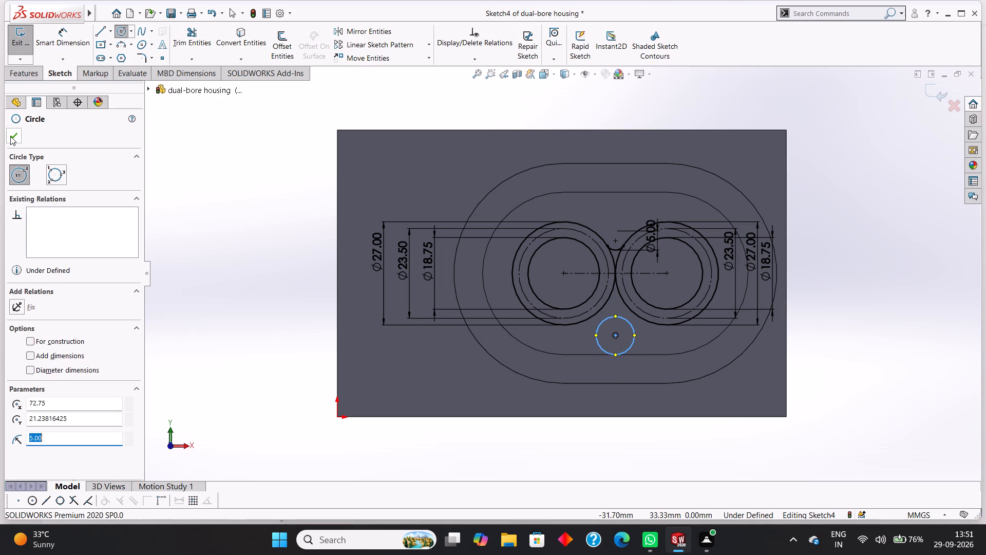
left_click(10, 136)
Dimension the diameter of the circle below the gap and set it to 5 mm.
left_click(63, 45)
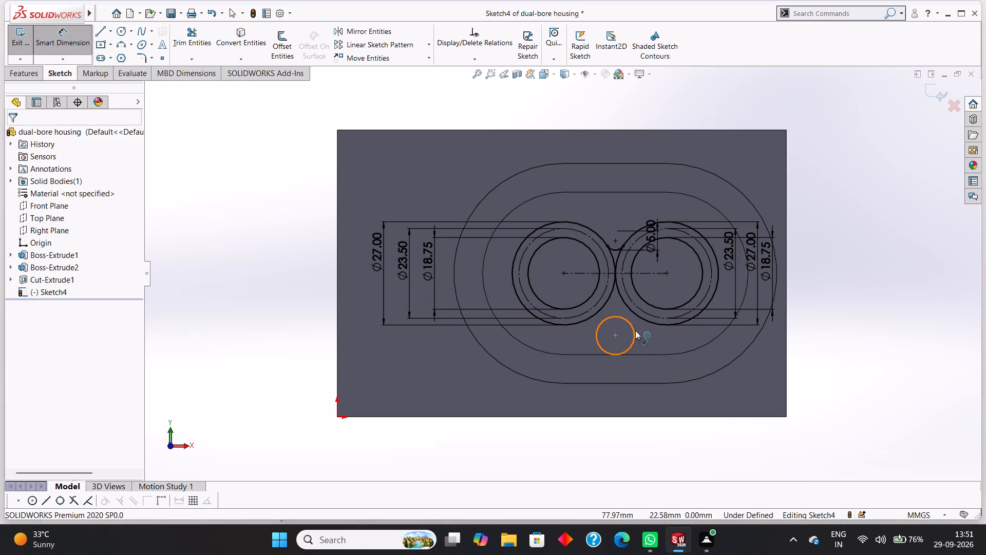
left_click(635, 330)
left_click(658, 335)
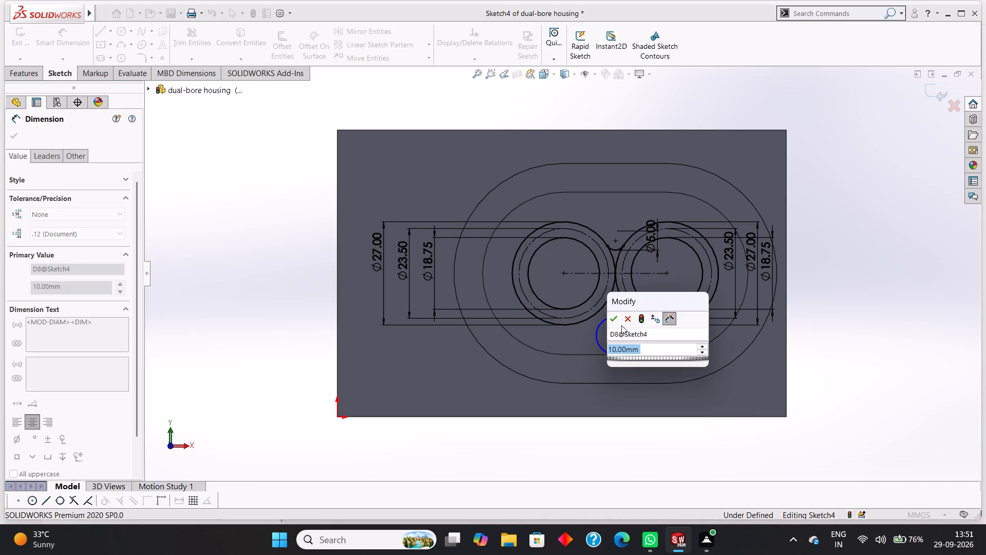
left_click(616, 320)
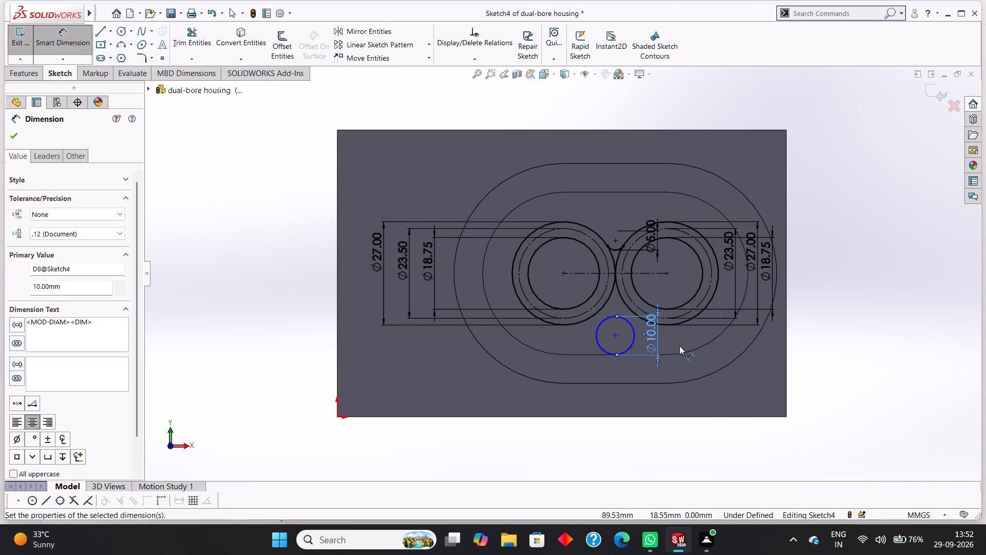
double_click(650, 332)
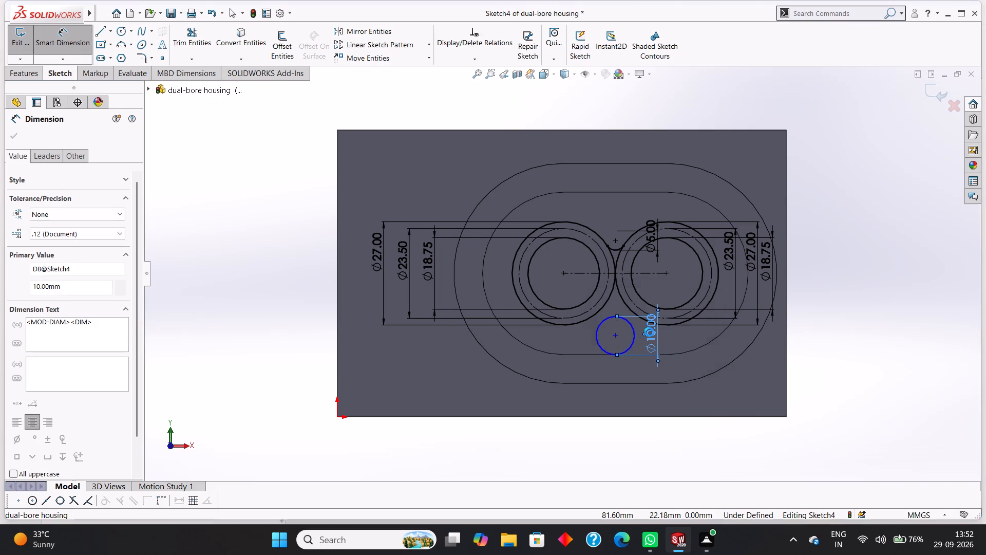
key("BackSpace")
key("5")
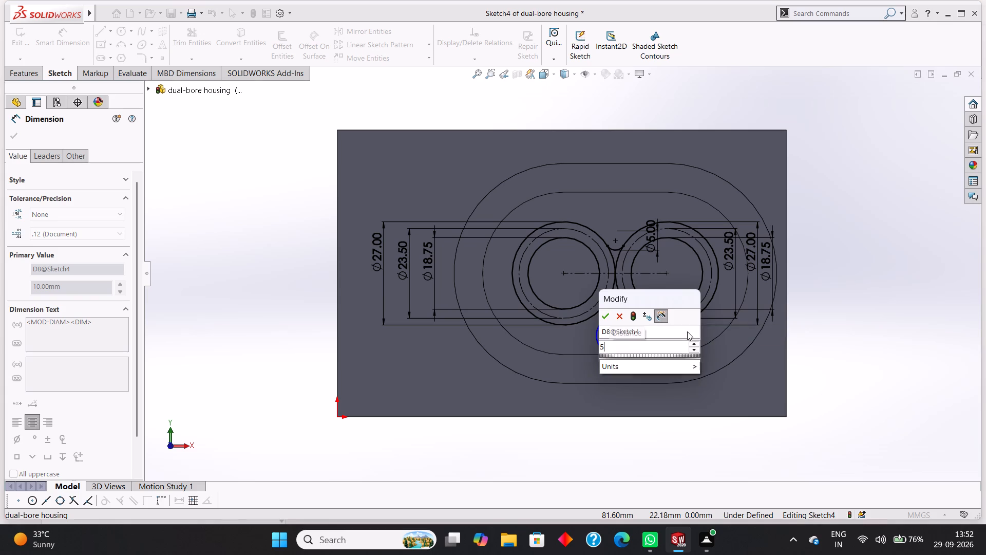
key("Return")
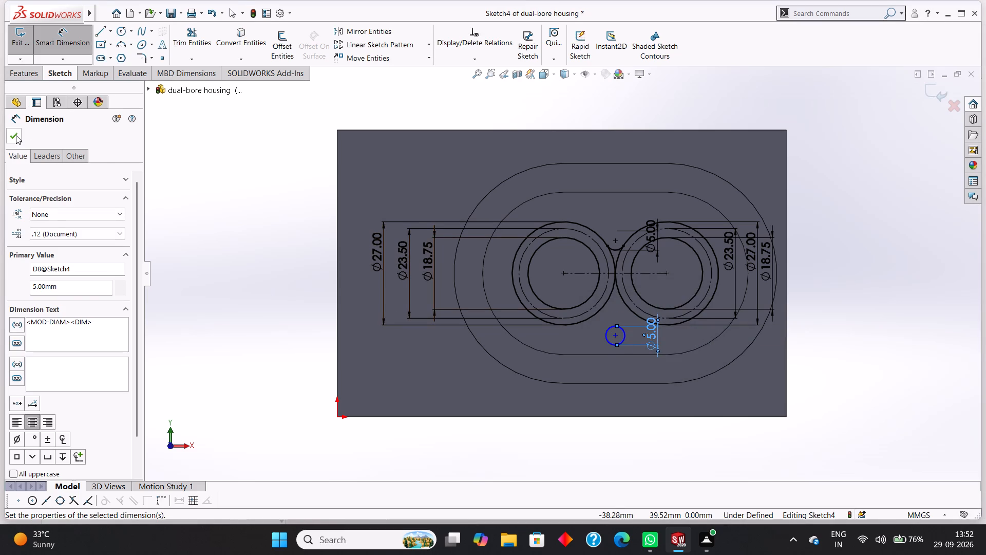
left_click(16, 136)
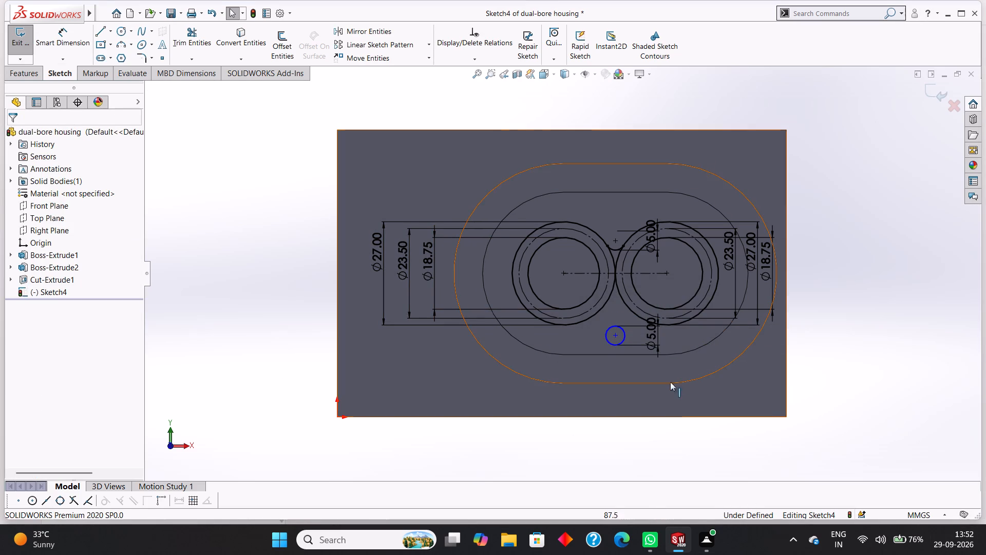
key("Escape")
Make the 5 mm circle below the gap tangent to the outer 27 mm circles of both bore sets.
left_click(615, 328)
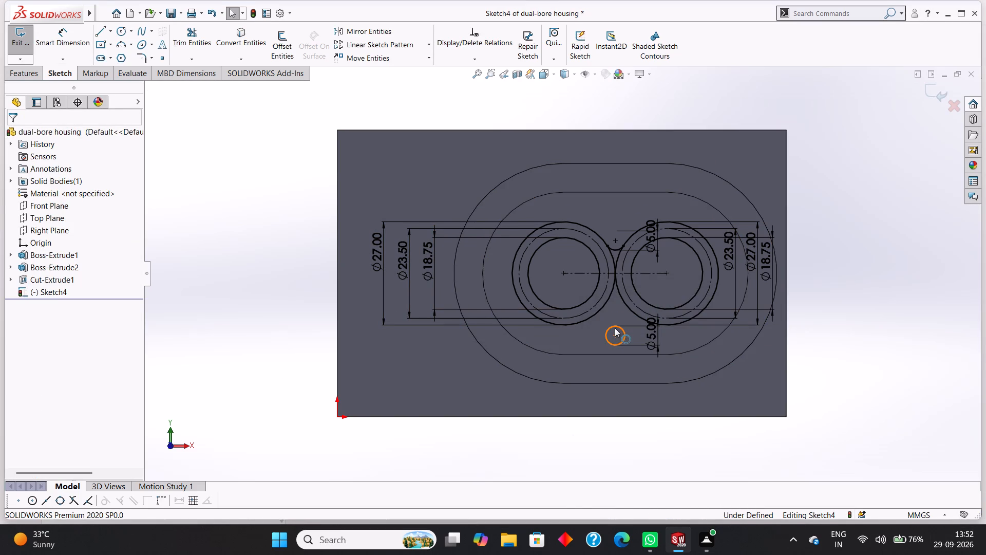
left_click(604, 308, "ctrl")
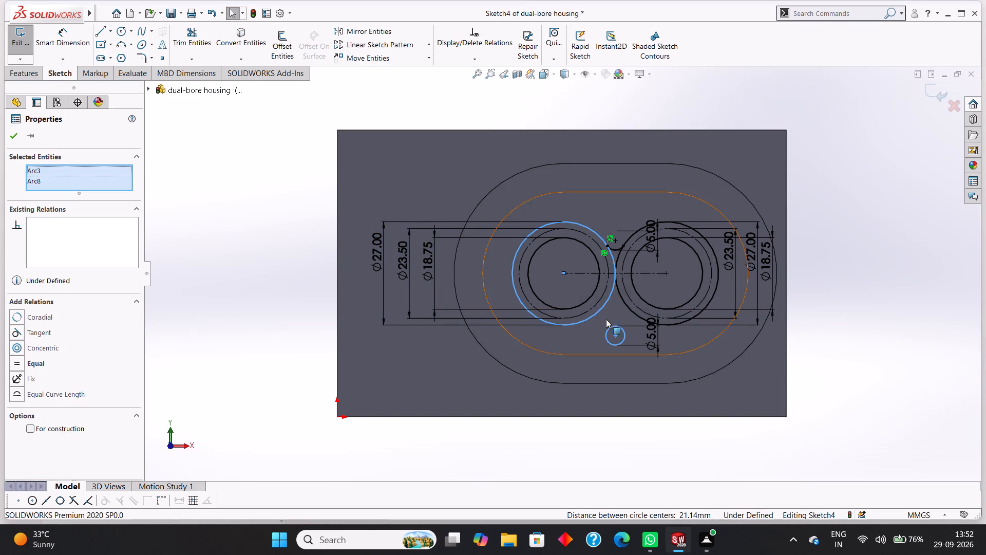
left_click(40, 332, "ctrl")
left_click(13, 137)
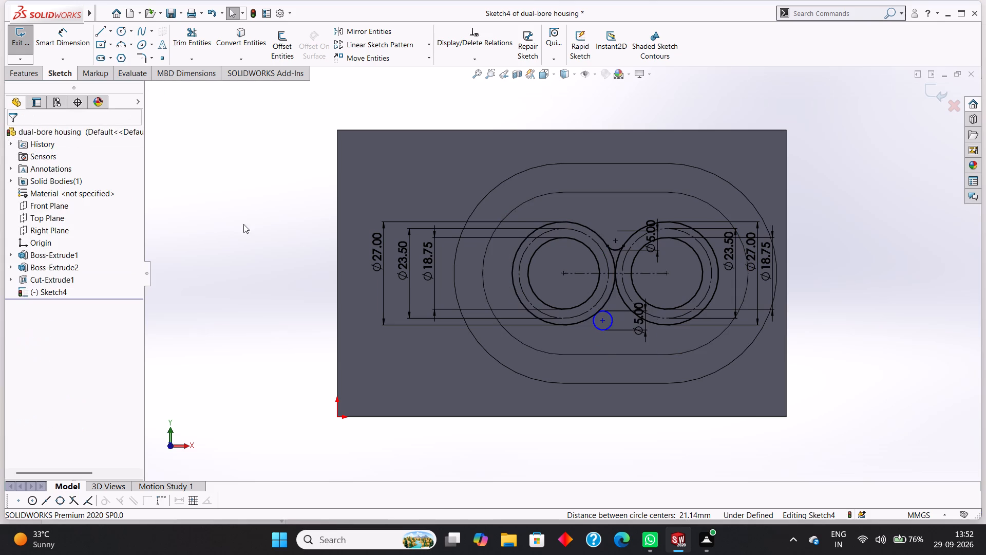
left_click(613, 317)
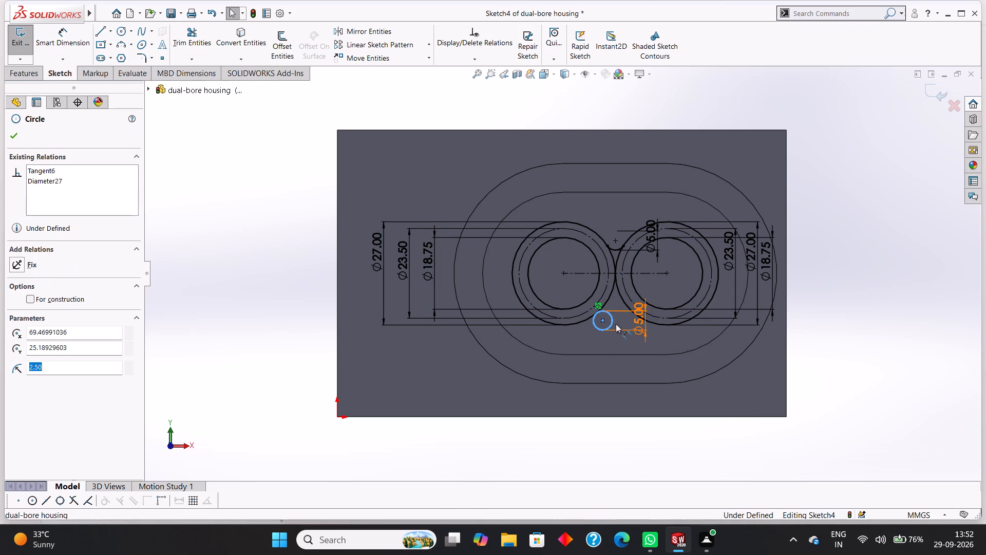
left_click(620, 294, "ctrl")
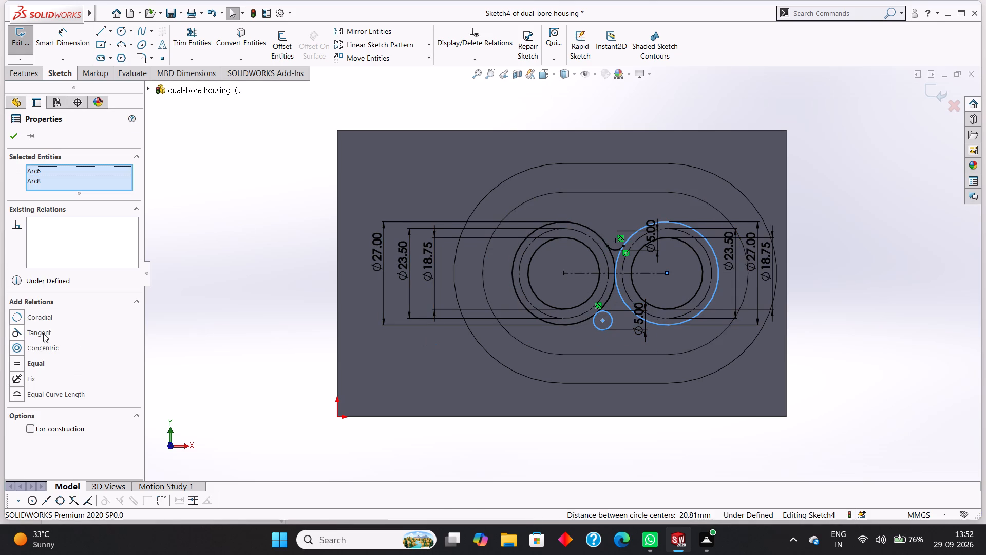
left_click(47, 329)
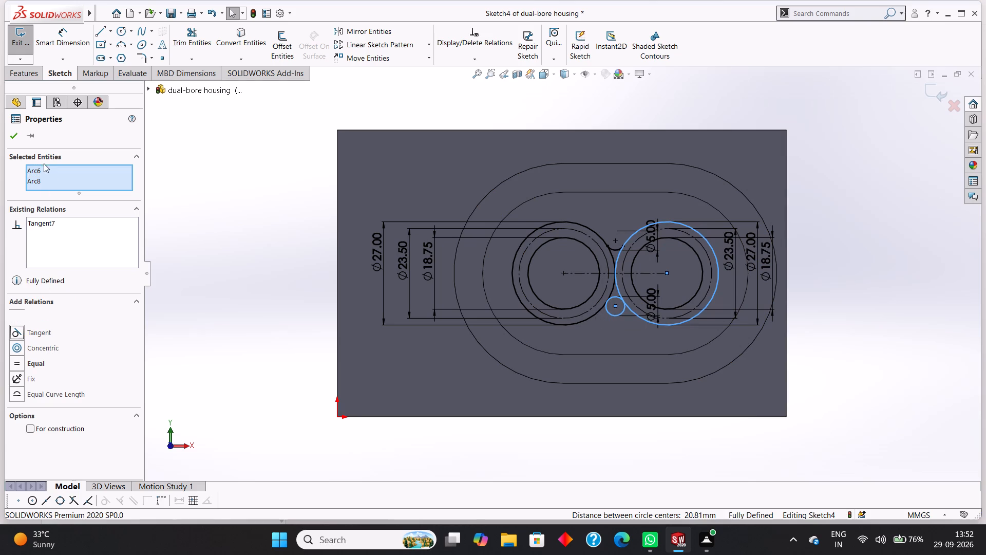
left_click(15, 134)
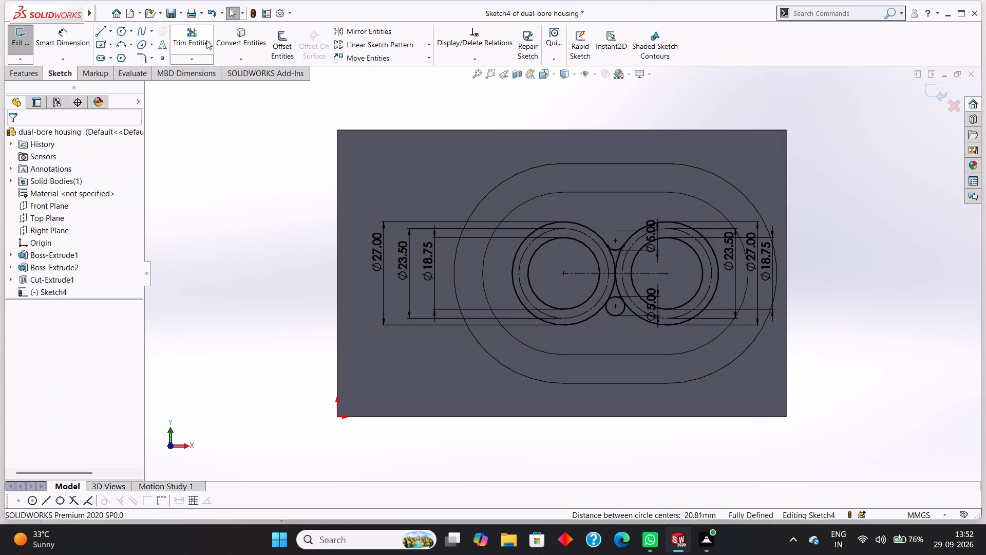
Trim away the lower arc of the lower 5 mm circle, keeping the upper arc that bridges the two 27 mm circles.
left_click(197, 40)
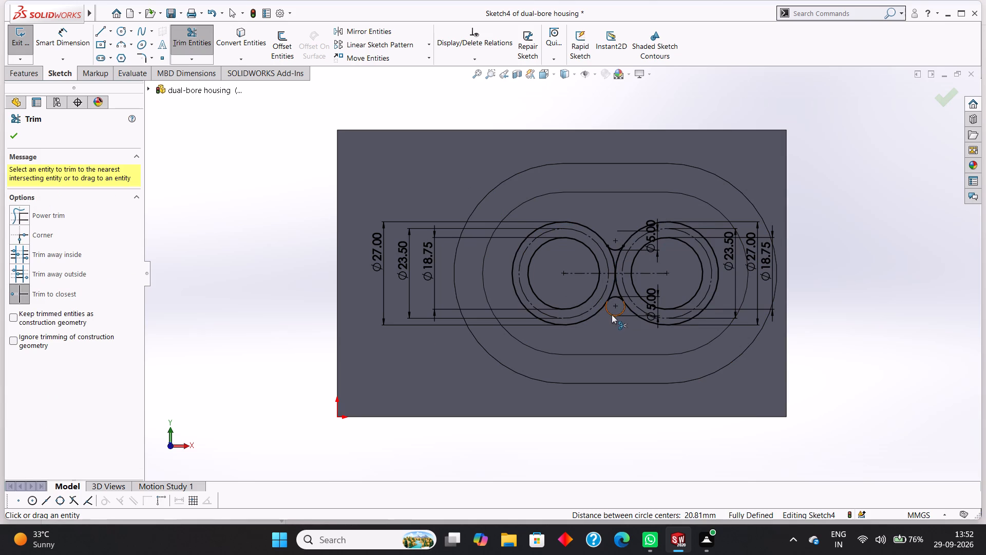
left_click(612, 314)
Trim away the facing inner arcs of both 27 mm circles between the two 5 mm bridging arcs.
scroll(615, 296, "down", 4)
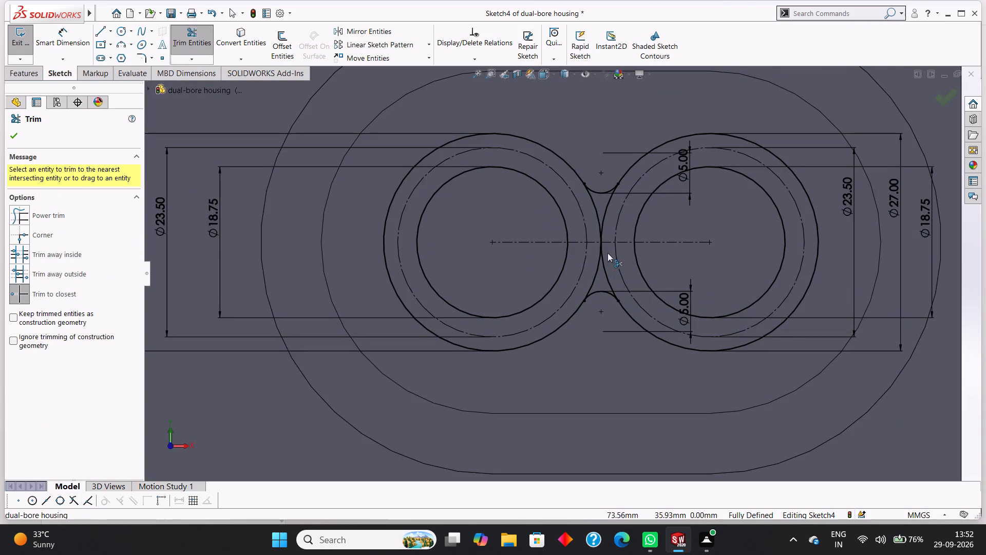
left_click(605, 210)
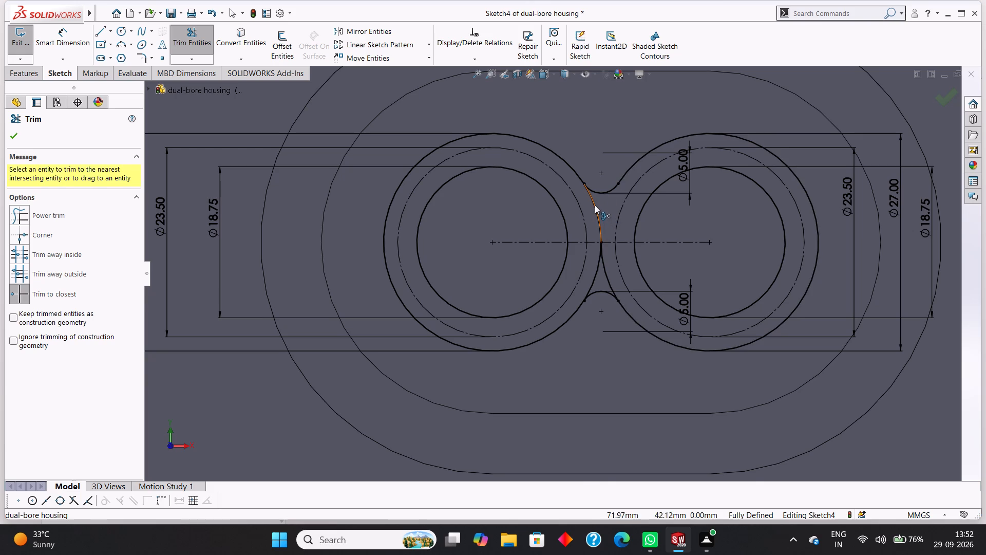
left_click(595, 205)
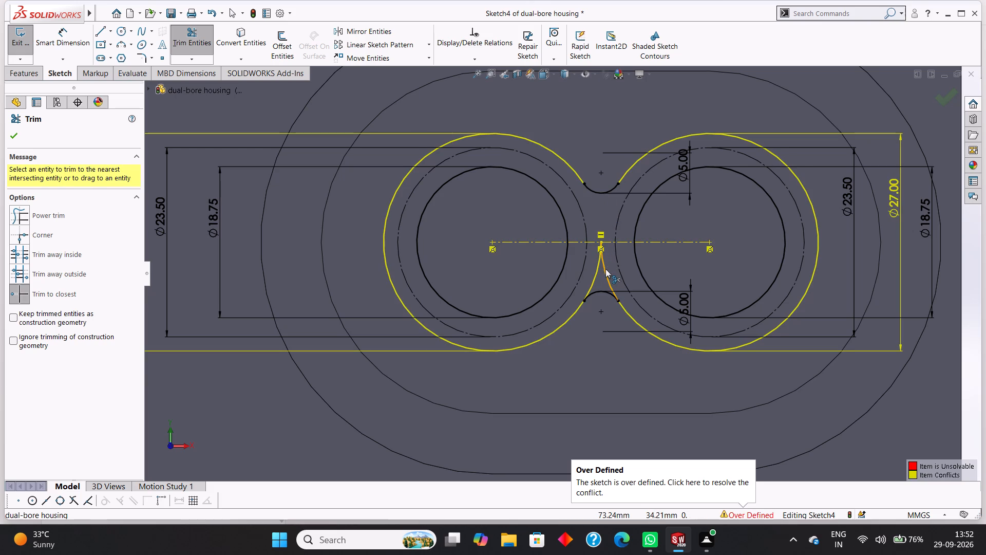
left_click(605, 269)
left_click(596, 261)
scroll(601, 266, "up", 2)
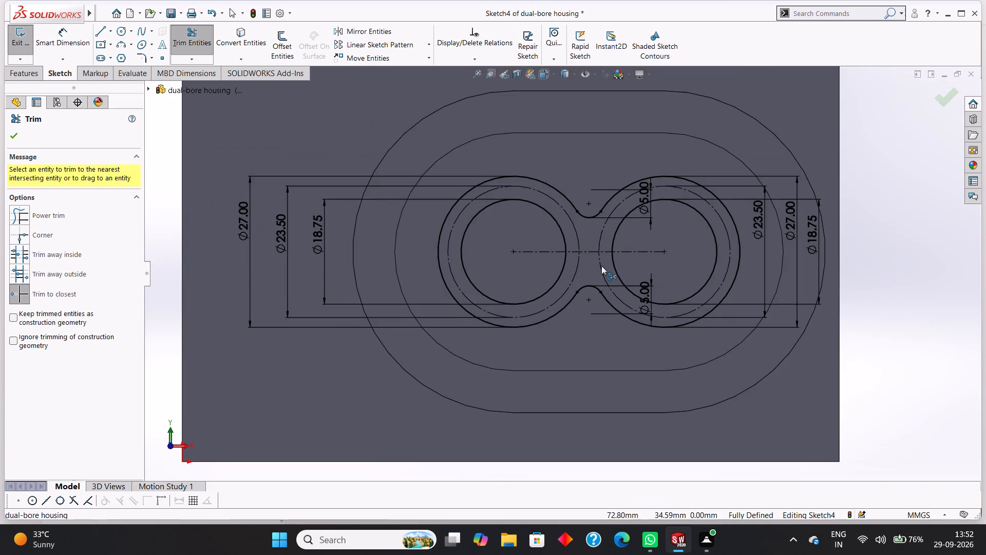
scroll(603, 266, "up", 2)
left_click(13, 140)
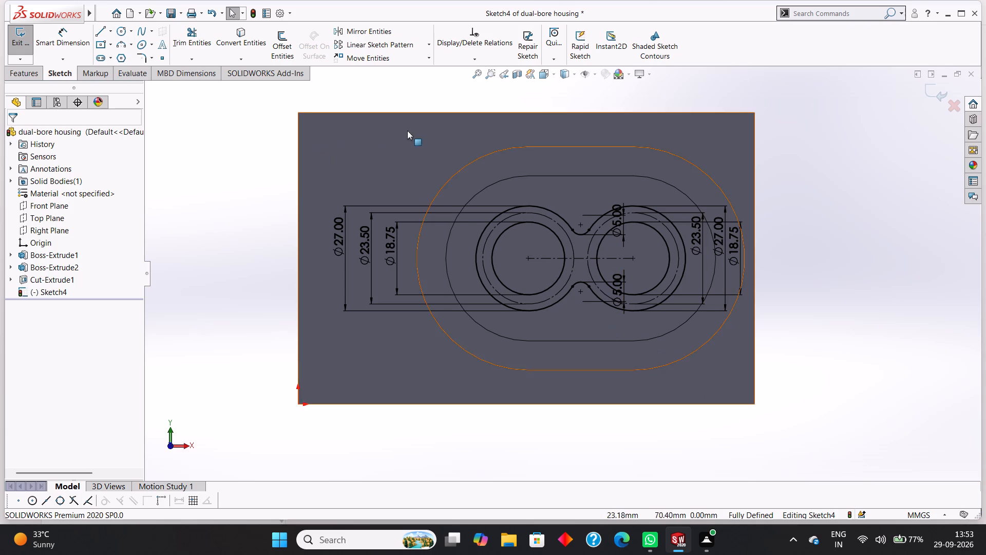
Draw a horizontal centerline about 13.5 mm long from the right bore centre outward to the 27 mm circle, undoing the stray extra segment.
left_click(110, 34)
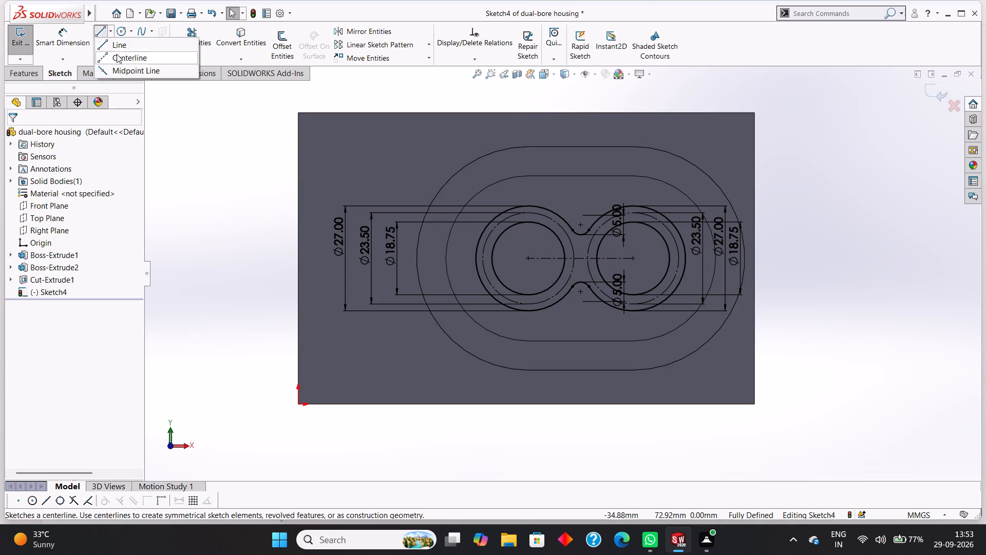
left_click(117, 55)
left_click(632, 257)
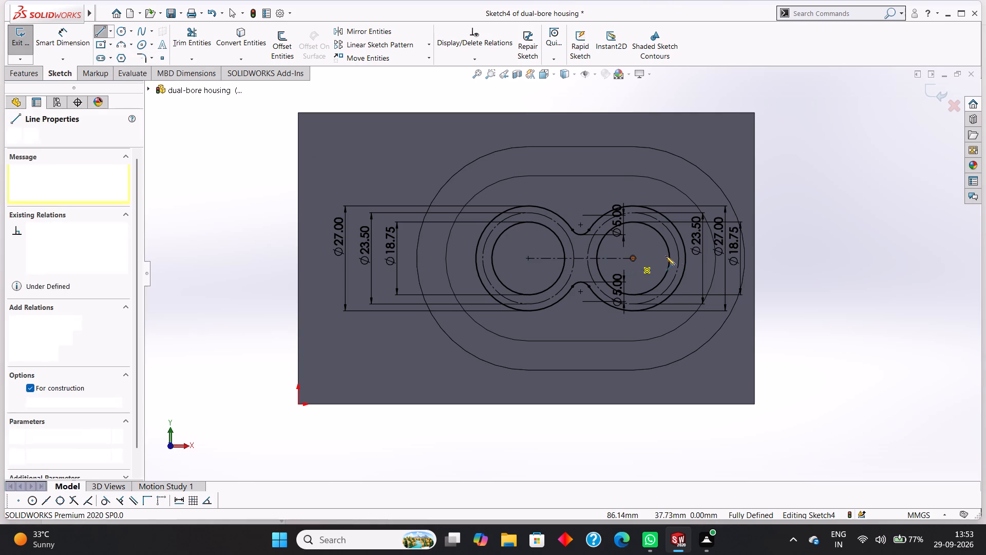
left_click(687, 255)
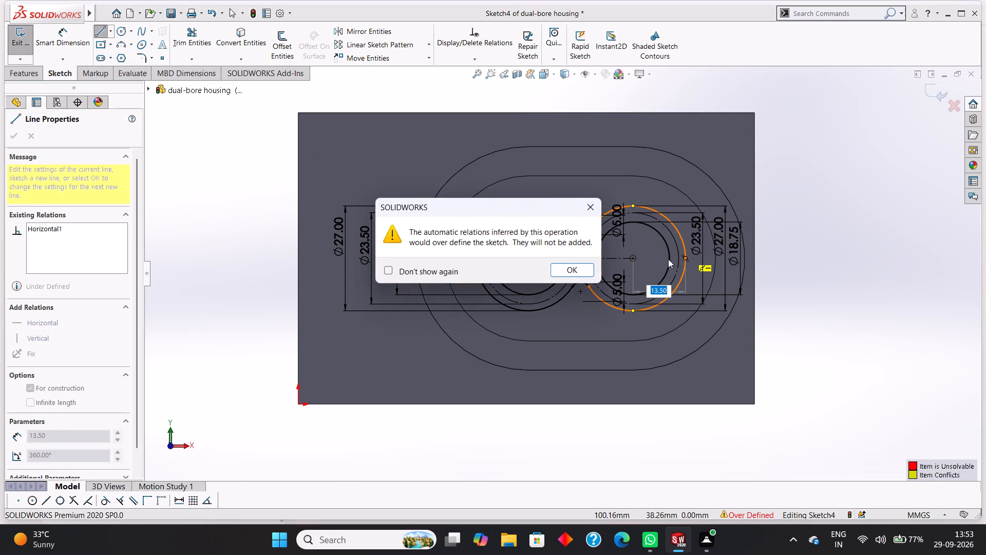
left_click(578, 267)
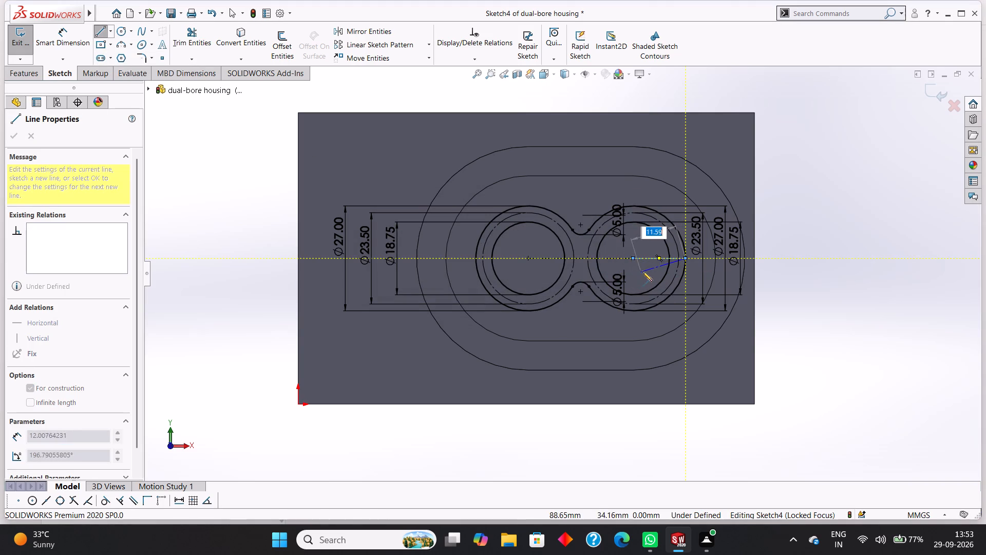
right_click(642, 271)
left_click(659, 275)
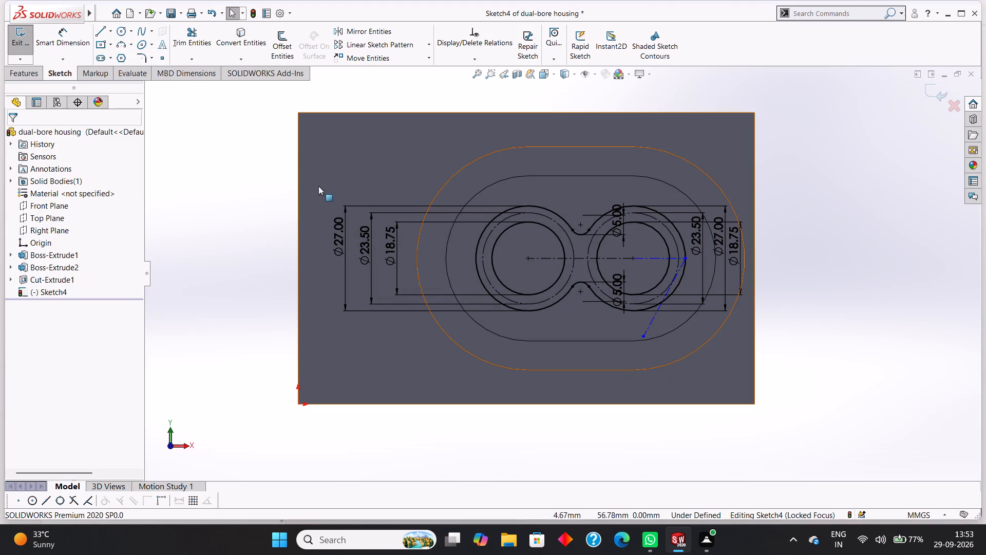
key("ctrl+z")
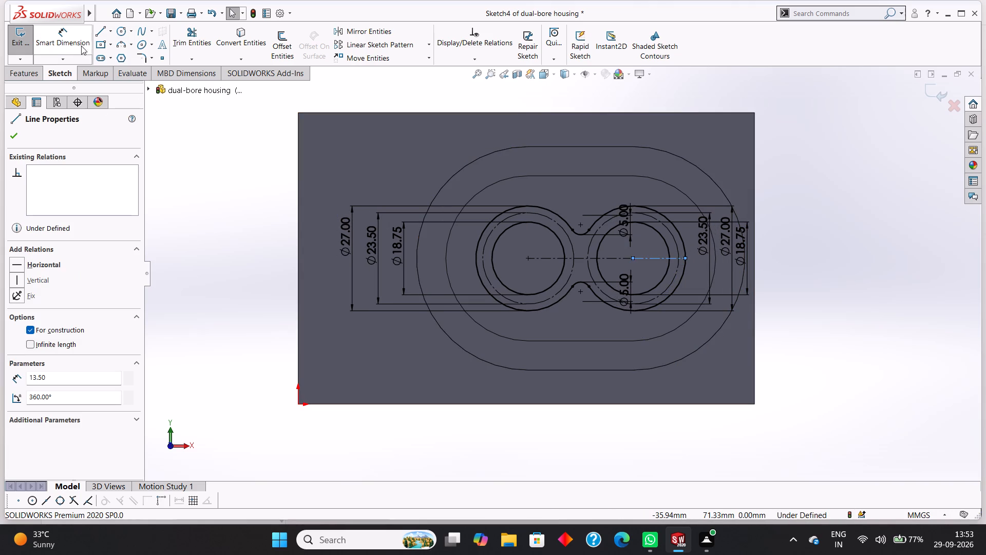
Draw a centerline about 13.5 mm long from the right bore centre to the 27 mm circle, sloping about 32° below horizontal.
left_click(108, 32)
left_click(124, 54)
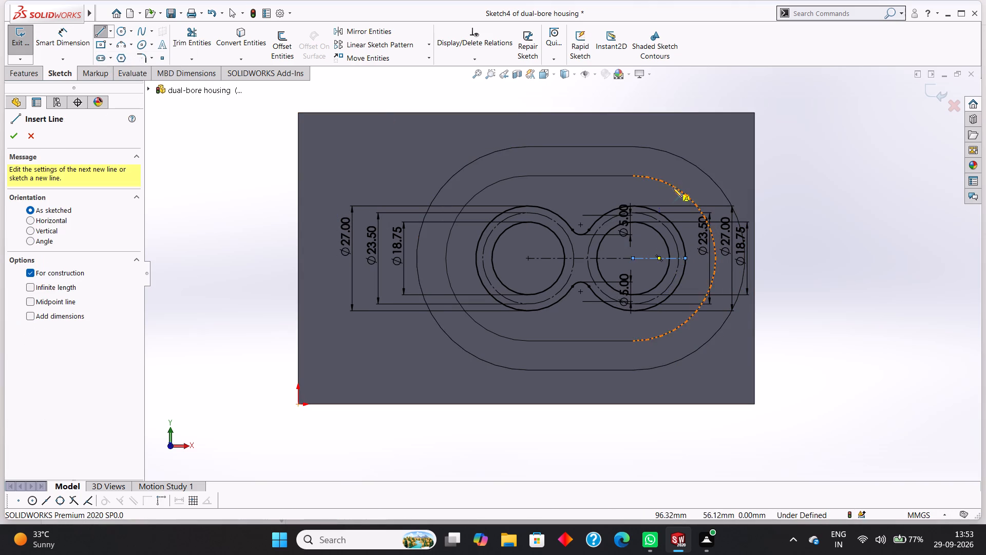
left_click(634, 257)
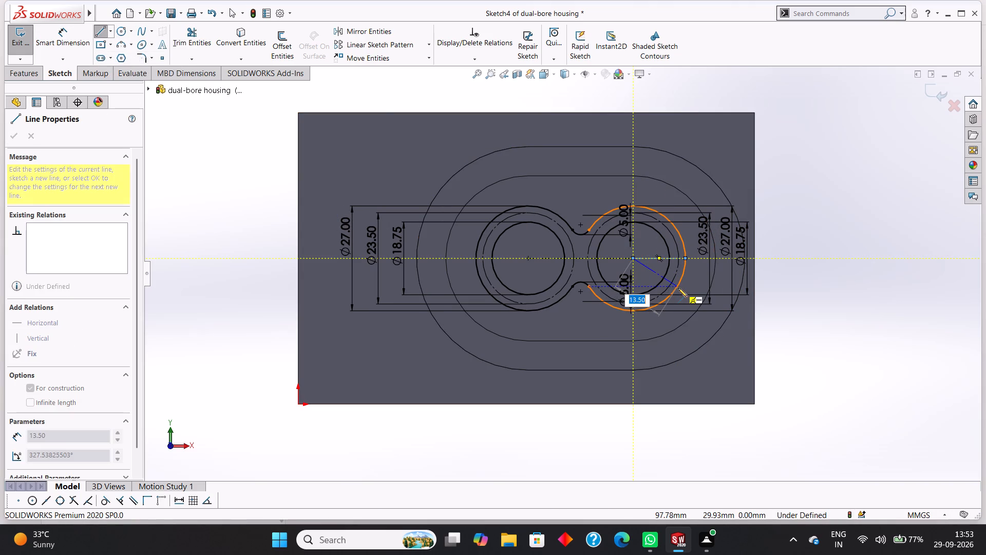
left_click(678, 288)
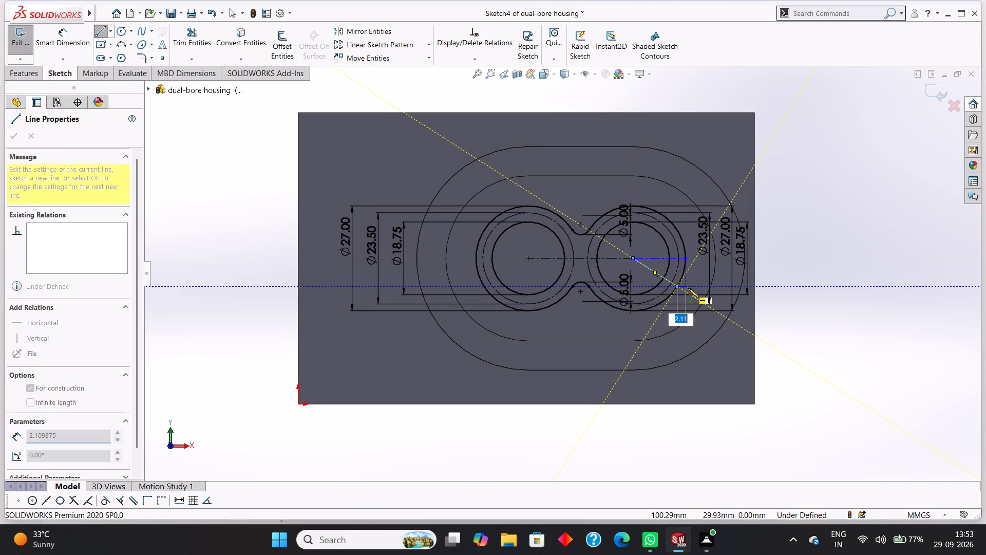
right_click(688, 288)
left_click(713, 295)
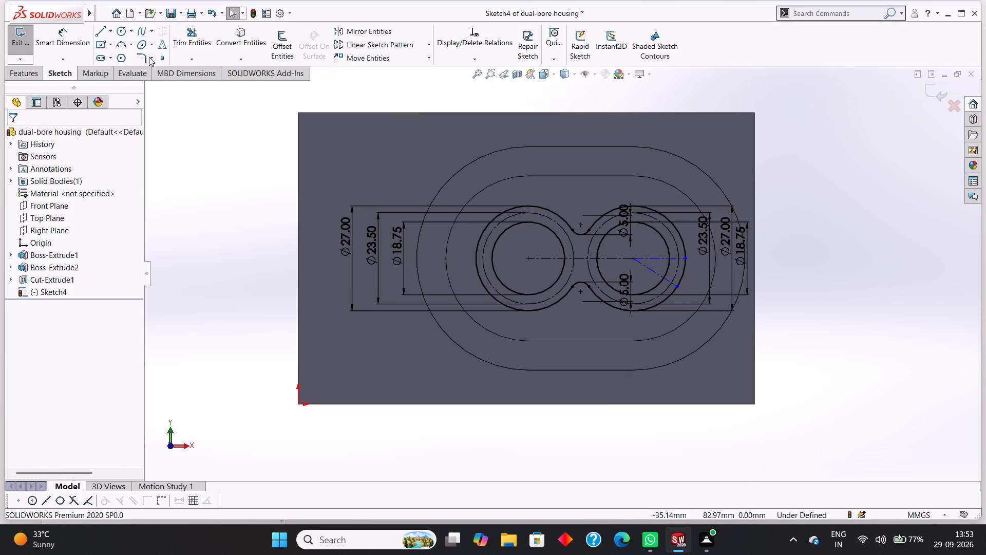
Dimension the angle between the horizontal and sloping centerlines in the right bore.
left_click(79, 32)
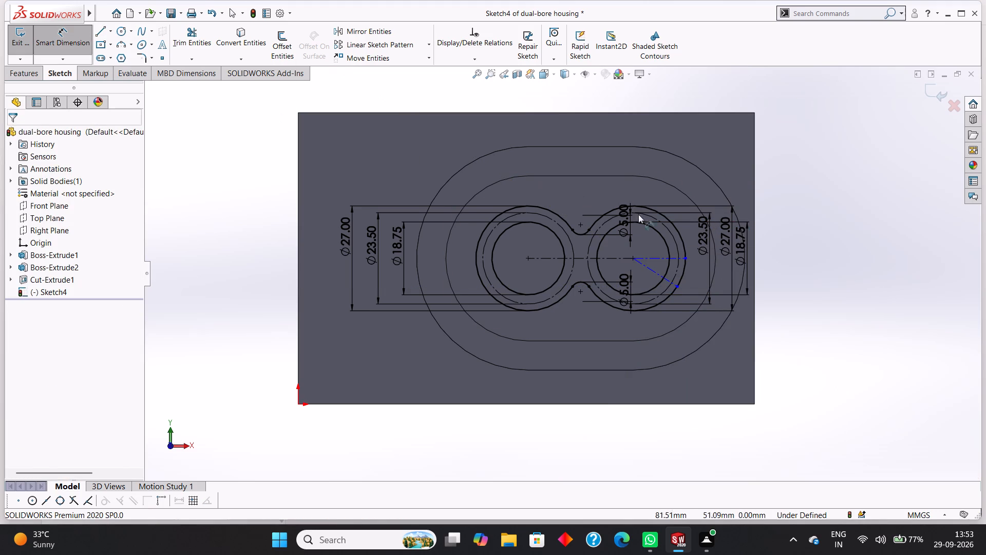
scroll(689, 248, "down", 5)
left_click(581, 285)
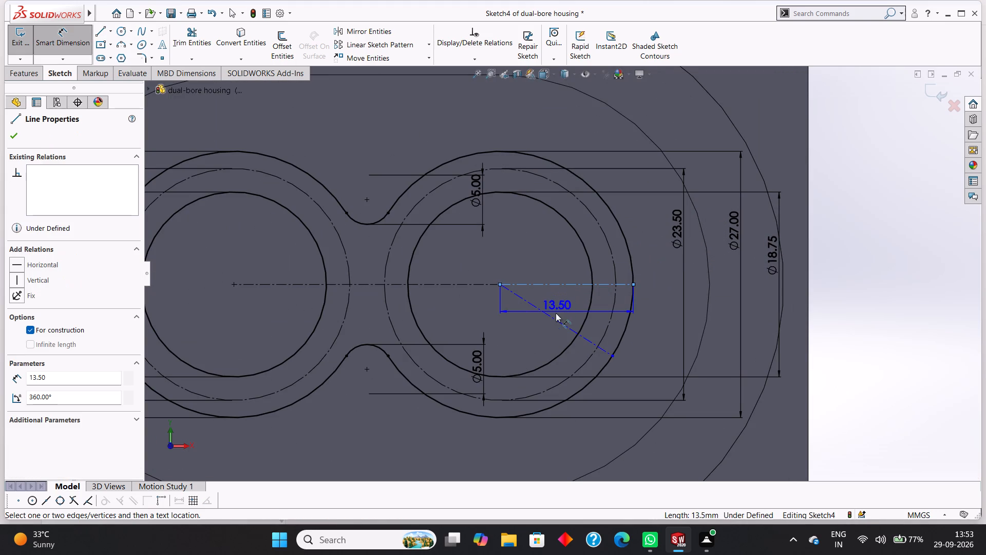
left_click(553, 318)
scroll(586, 311, "up", 2)
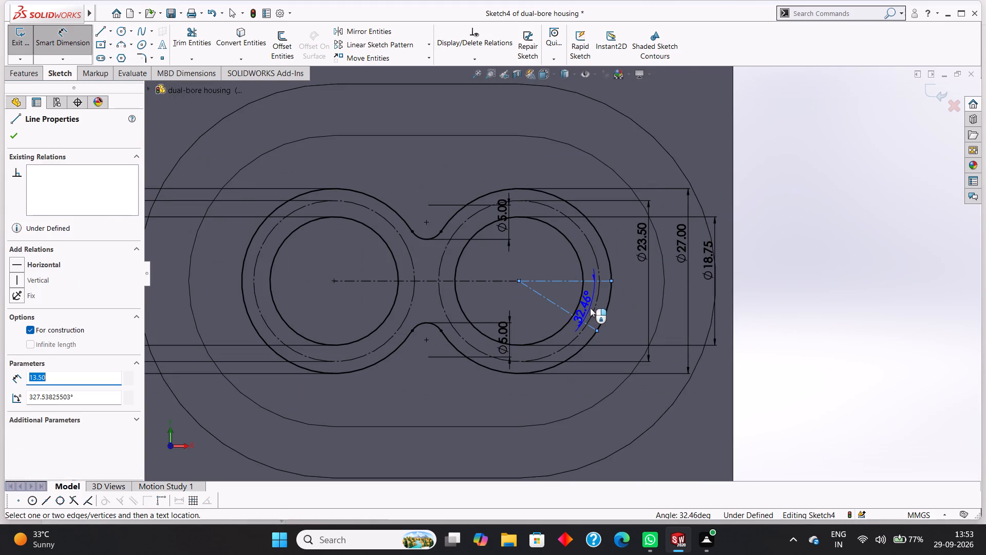
left_click(590, 308)
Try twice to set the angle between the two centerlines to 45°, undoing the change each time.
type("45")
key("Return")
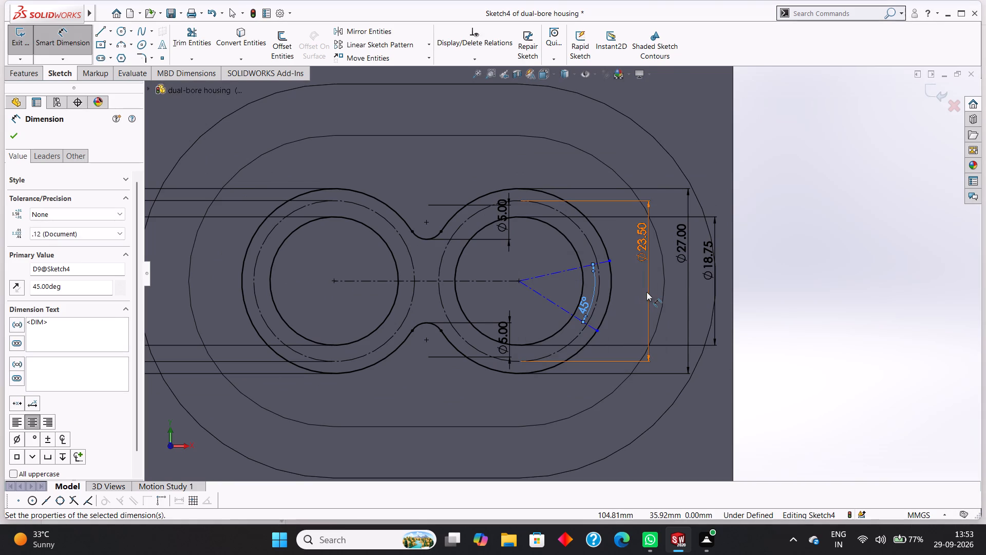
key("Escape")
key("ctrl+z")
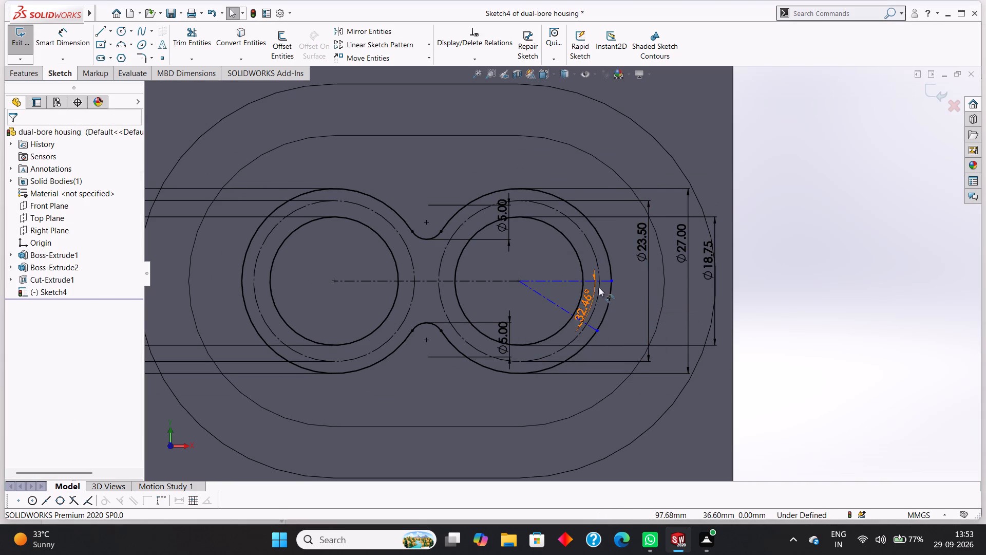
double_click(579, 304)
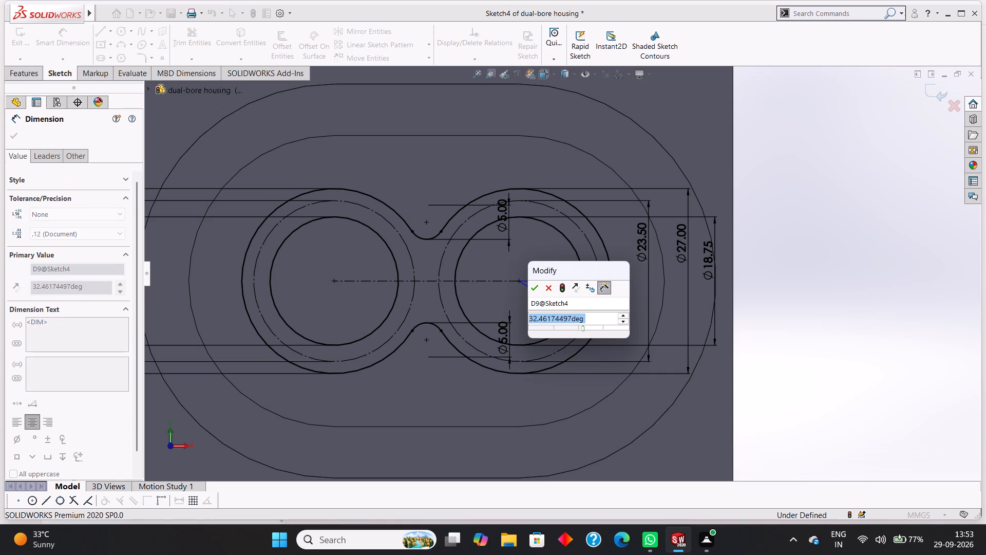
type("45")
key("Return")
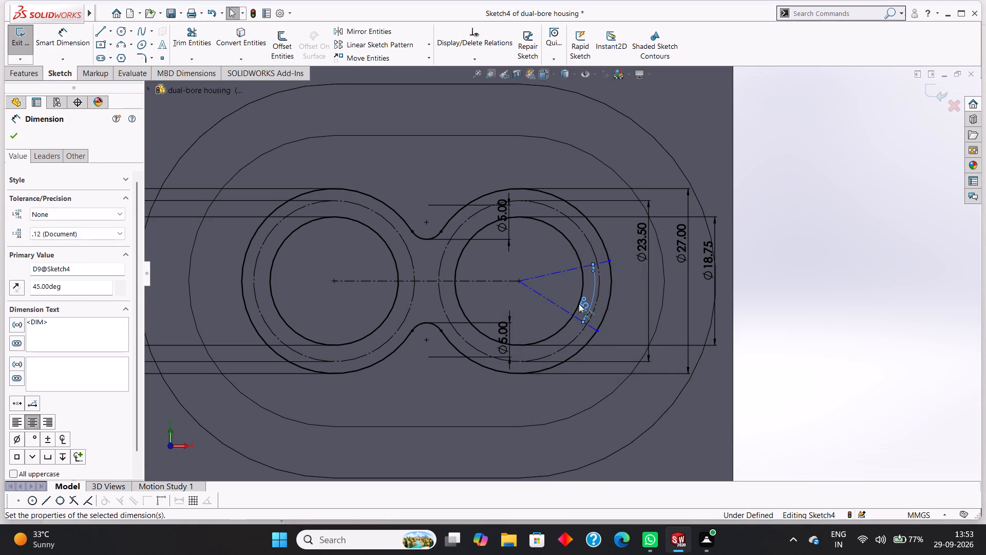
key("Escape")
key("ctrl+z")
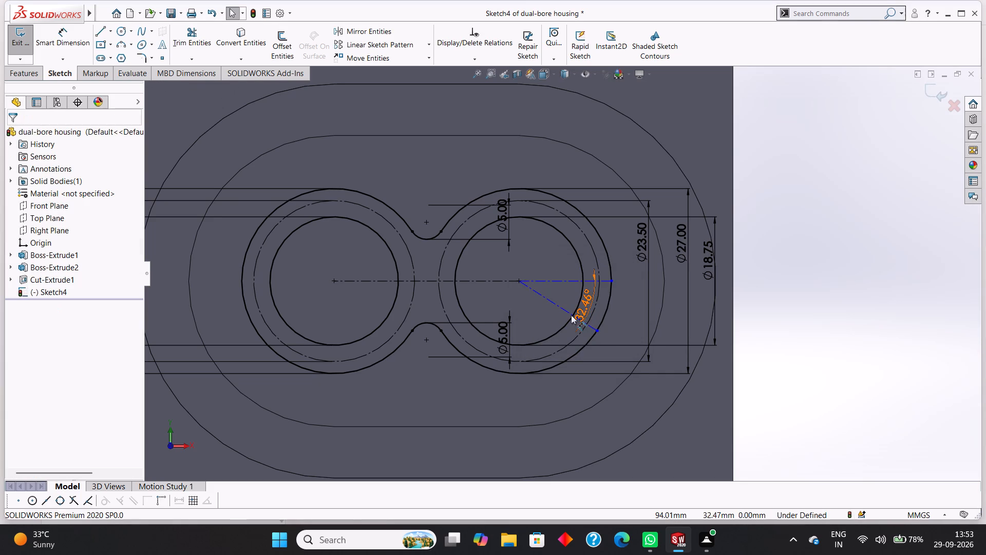
Dimension the horizontal centerline from the right bore centre to its outer endpoint at 13.5 mm.
left_click(73, 39)
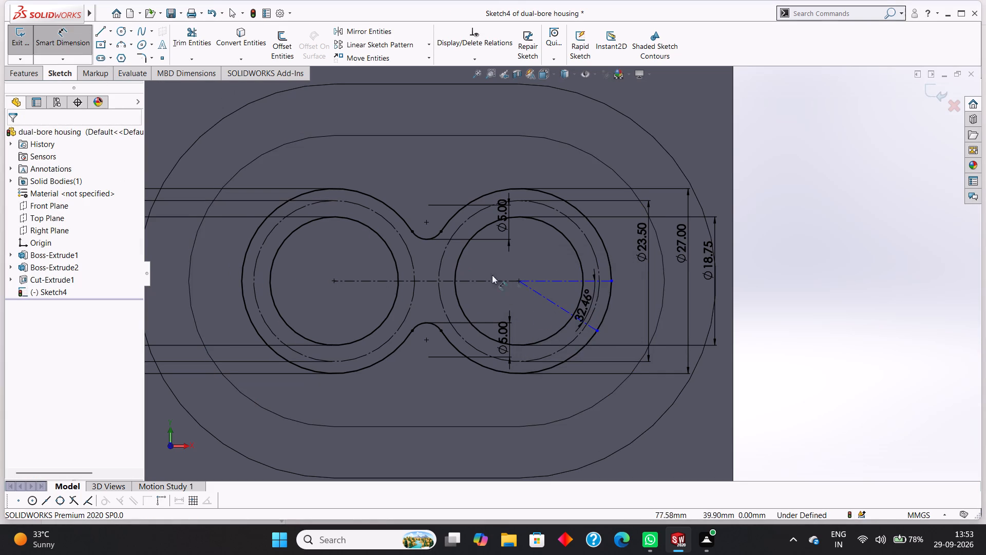
left_click(518, 282)
left_click(611, 280)
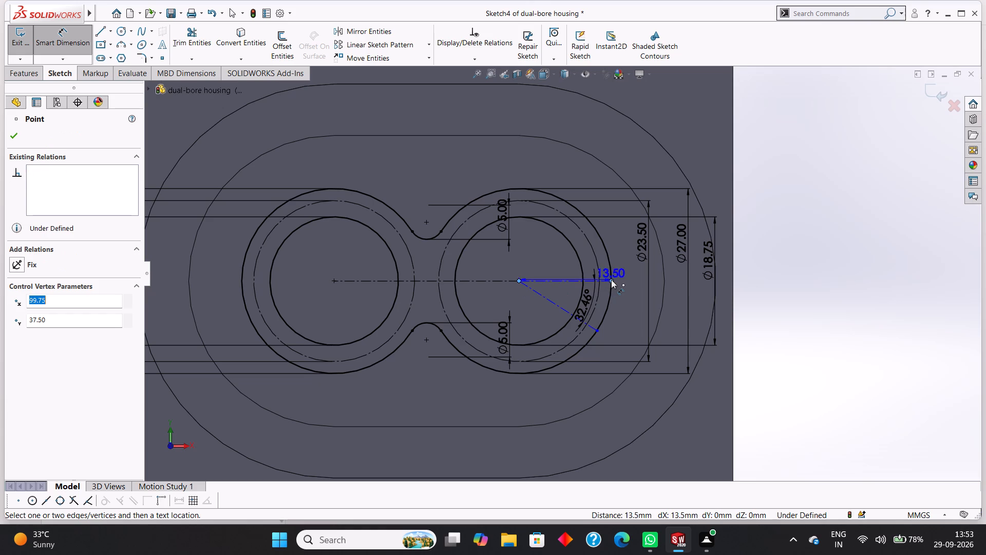
left_click(591, 259)
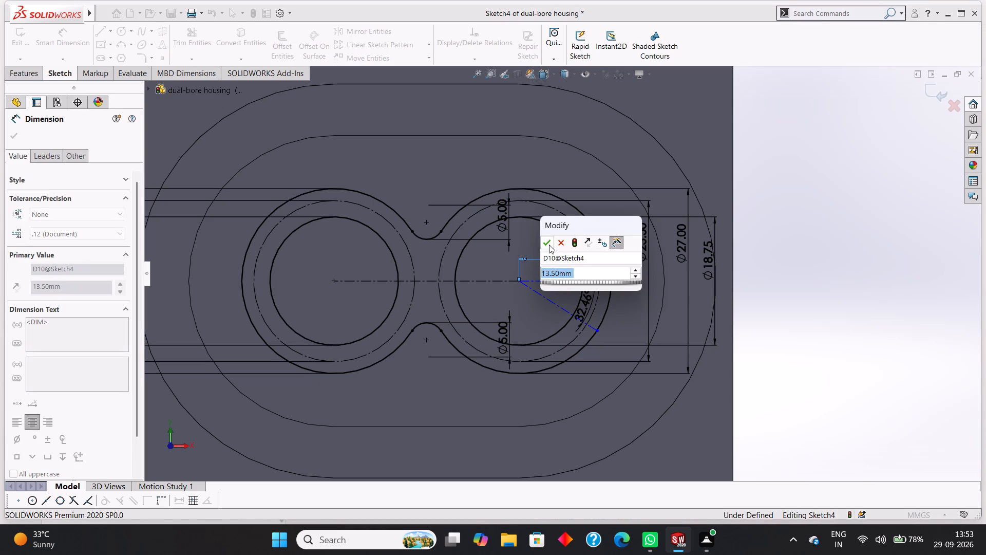
left_click(548, 244)
left_click(16, 133)
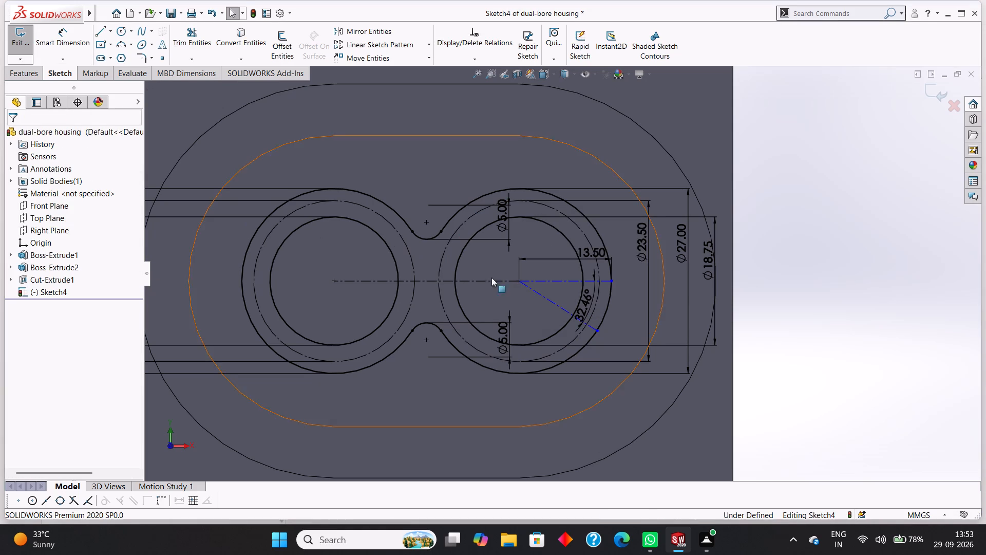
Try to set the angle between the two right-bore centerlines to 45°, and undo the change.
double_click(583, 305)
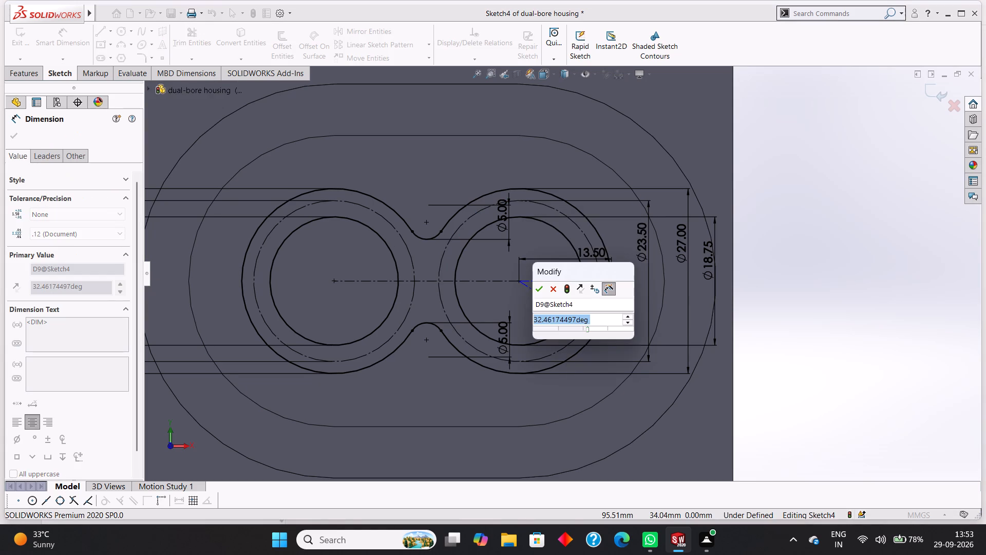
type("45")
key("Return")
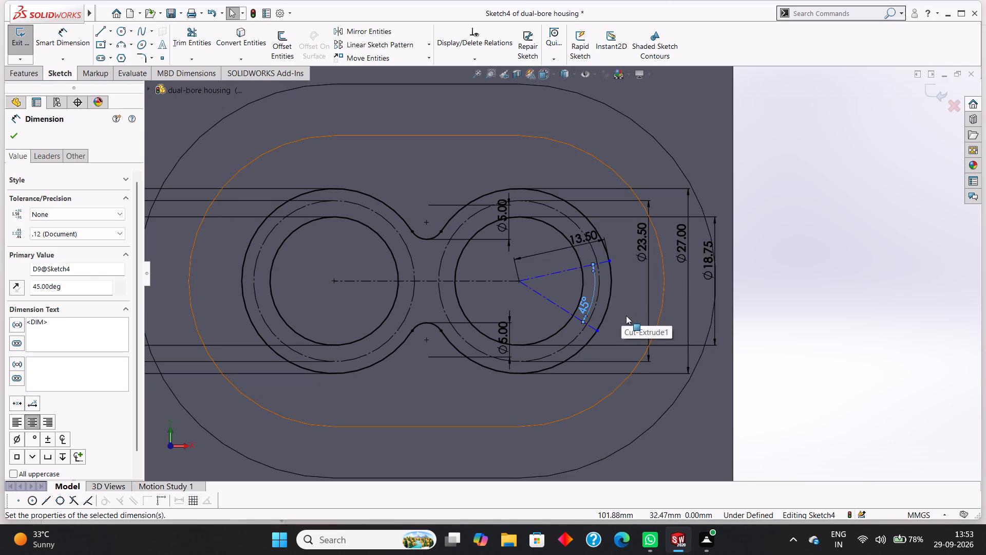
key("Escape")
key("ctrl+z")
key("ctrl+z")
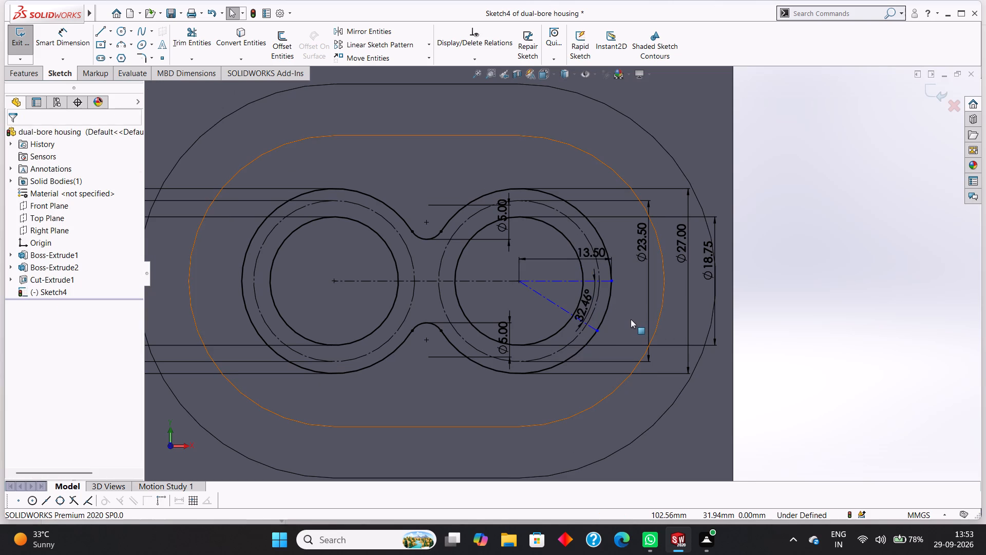
Undo the horizontal centerline's length dimension, the angle dimension and the sloping centerline in the right bore.
key("ctrl+z")
key("ctrl+z")
key("ctrl+z")
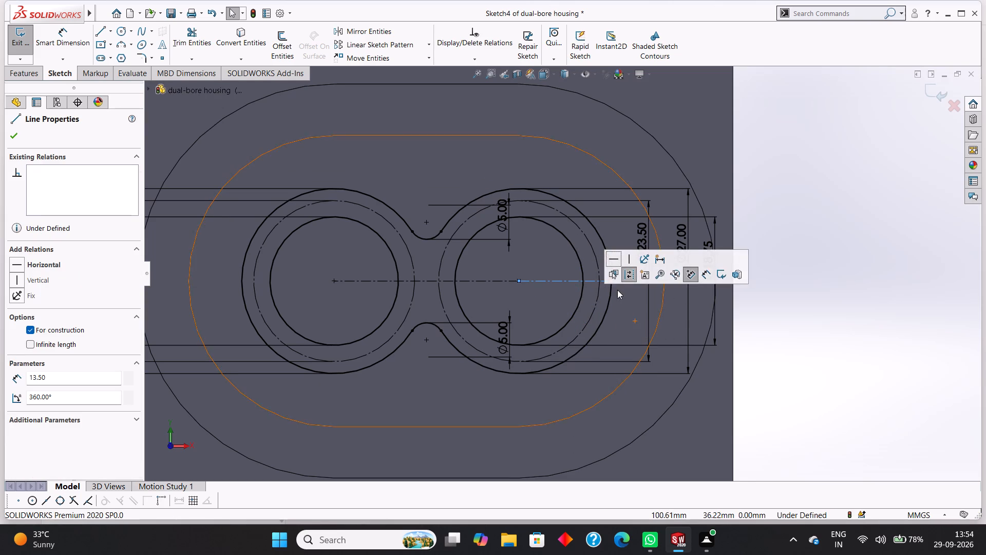
scroll(614, 306, "down", 1)
scroll(617, 303, "up", 2)
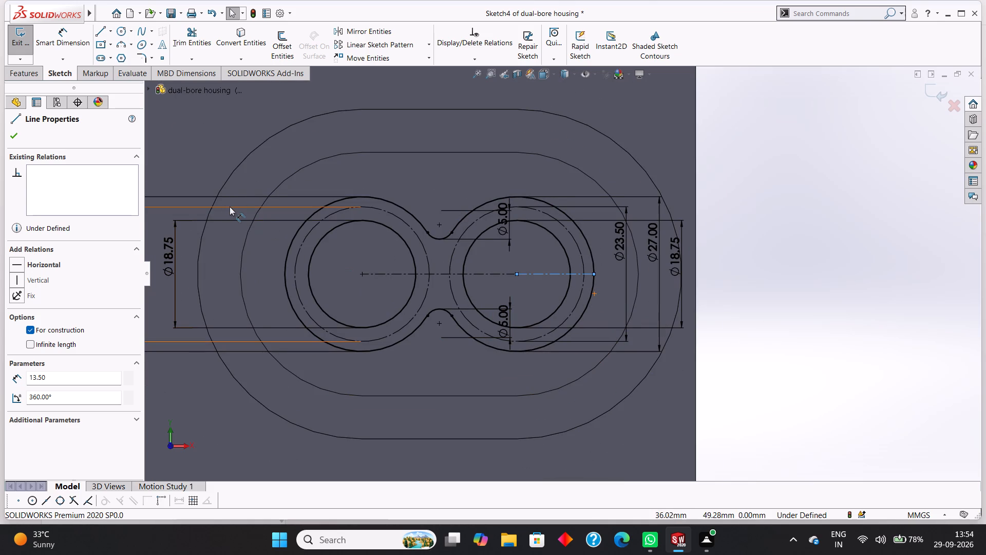
key("Escape")
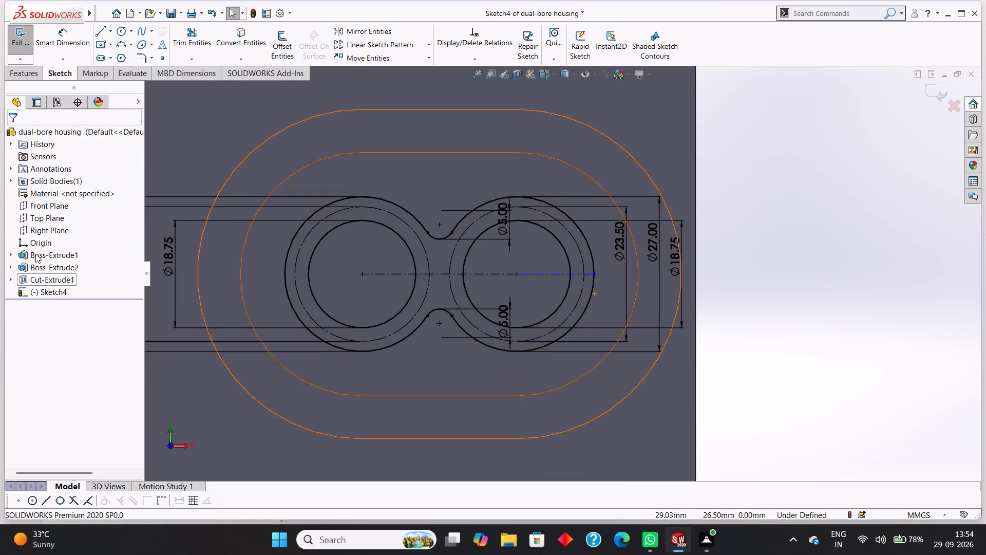
Draw a centerline about 13.5 mm long from the right bore centre to the 27 mm circle, sloping about 45° below horizontal.
left_click(110, 33)
left_click(115, 53)
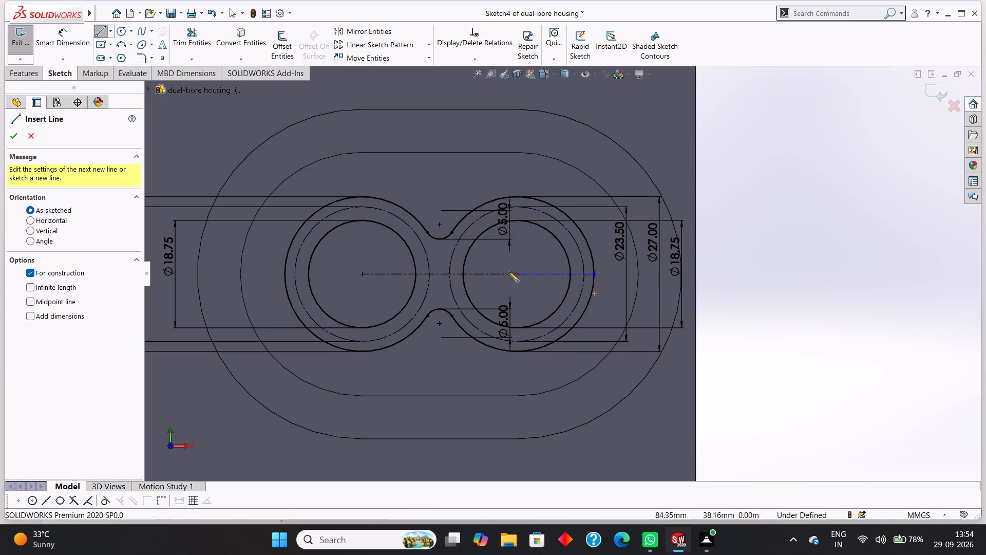
left_click(516, 274)
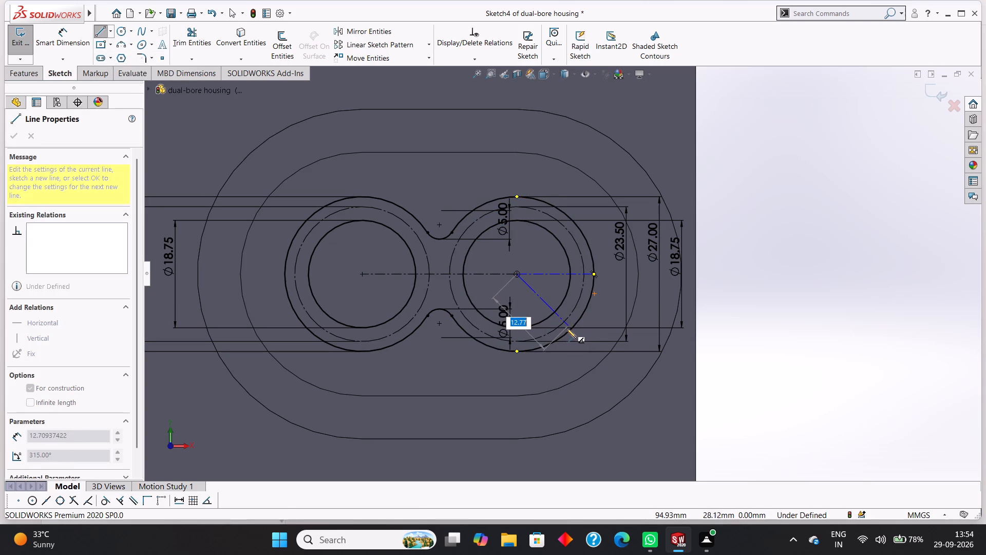
left_click(571, 329)
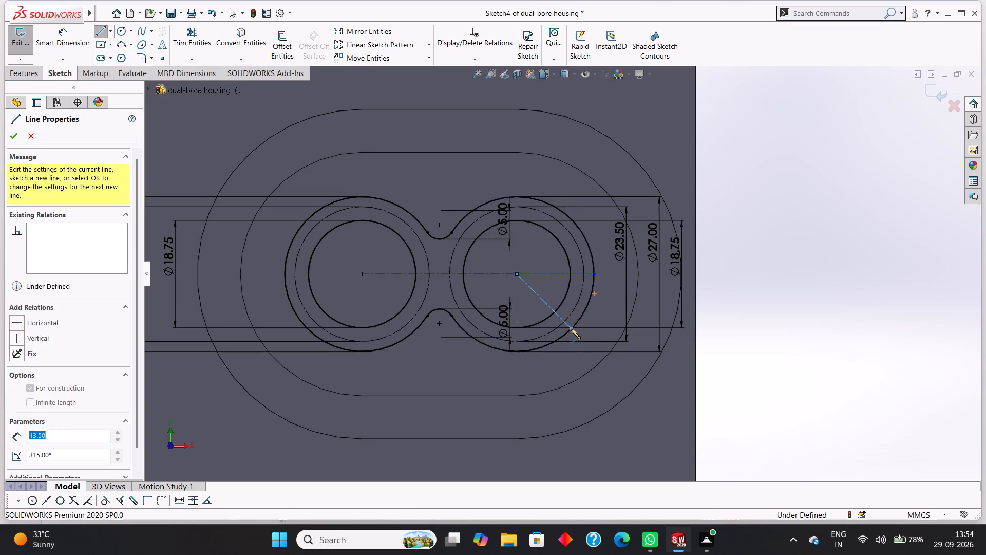
right_click(599, 321)
left_click(620, 326)
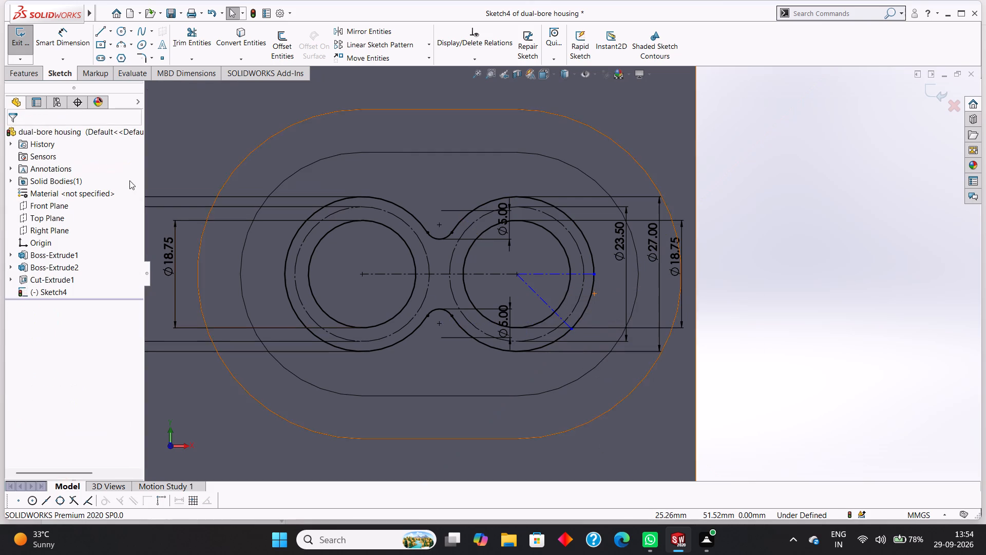
Dimension the angle between the horizontal and sloping centerlines in the right bore.
left_click(68, 38)
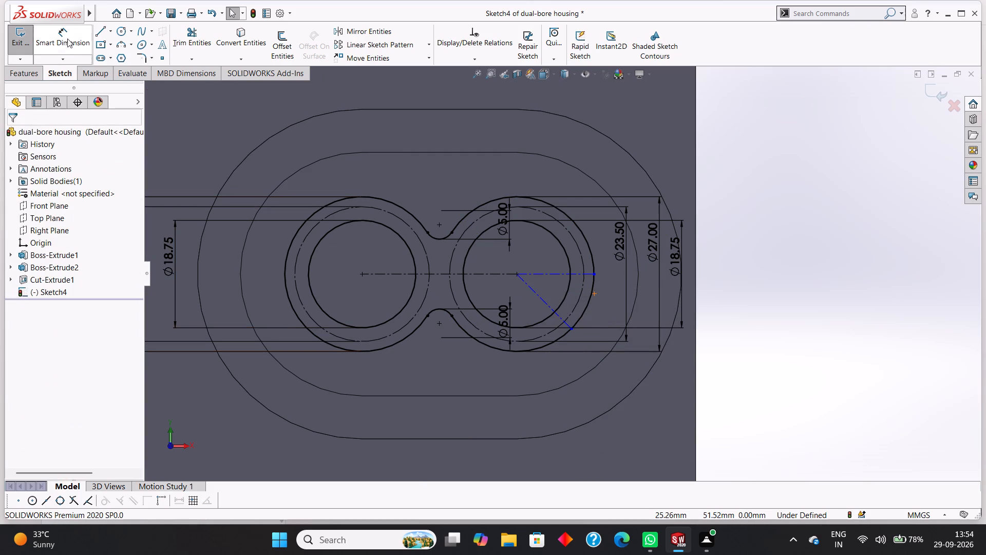
left_click(575, 274)
left_click(558, 314)
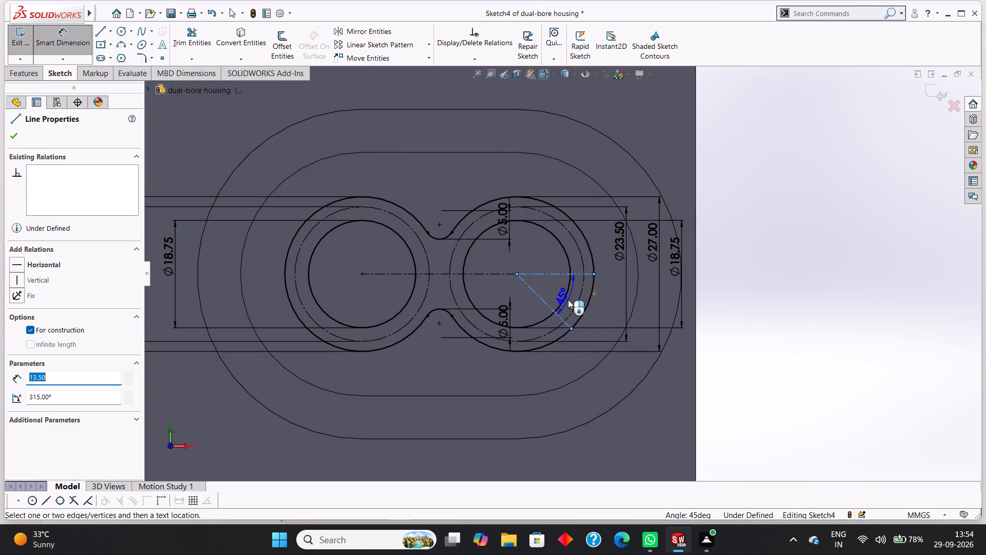
left_click(568, 300)
left_click(523, 285)
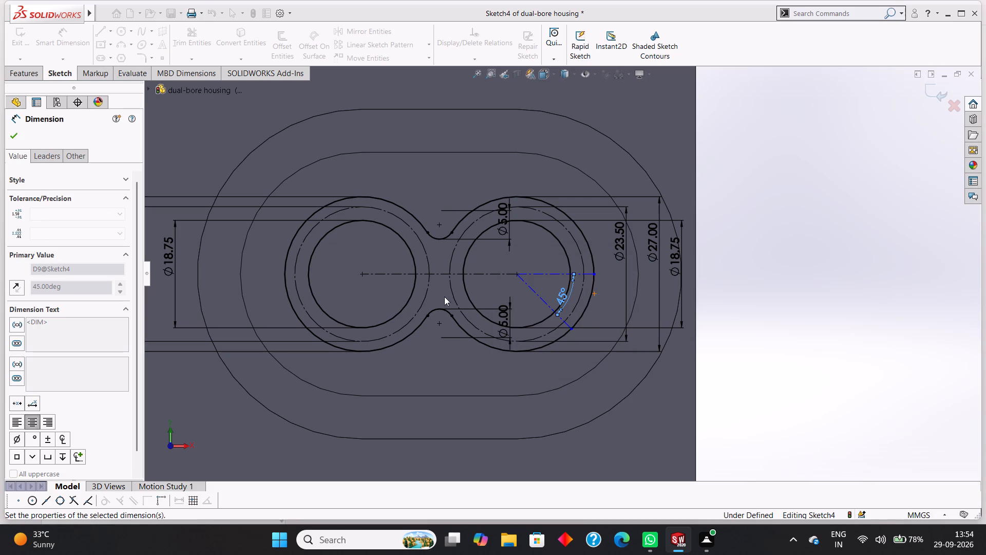
left_click(8, 140)
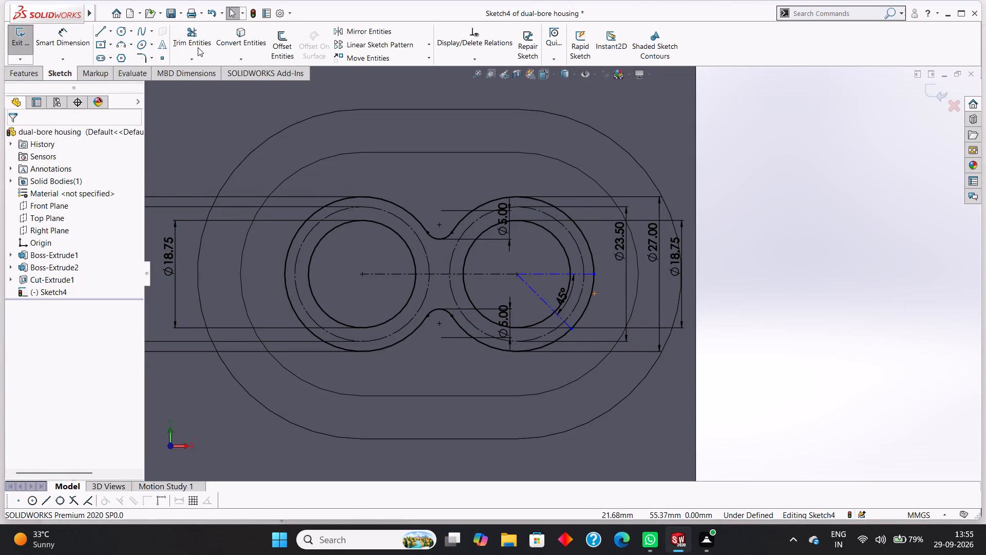
Exit the two-bore profile sketch.
left_click(21, 45)
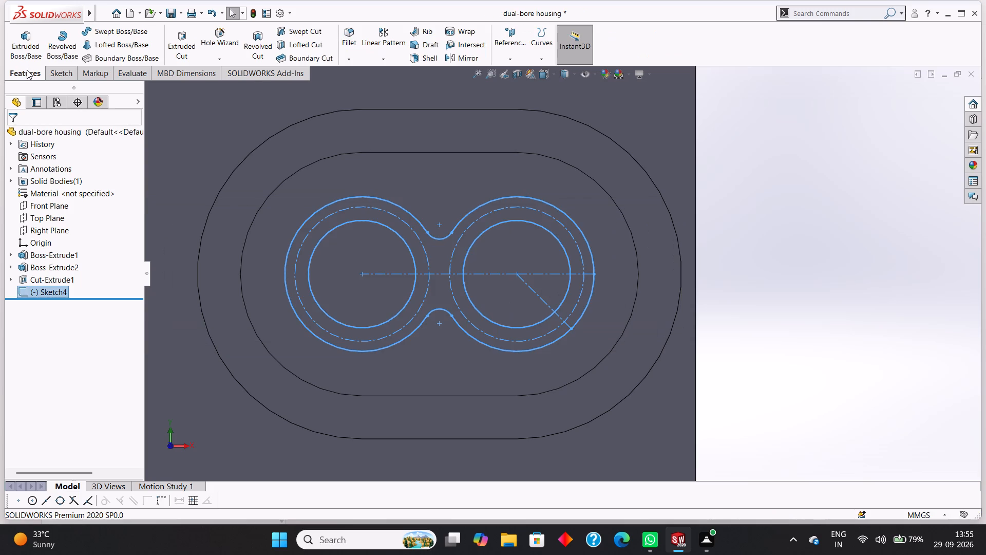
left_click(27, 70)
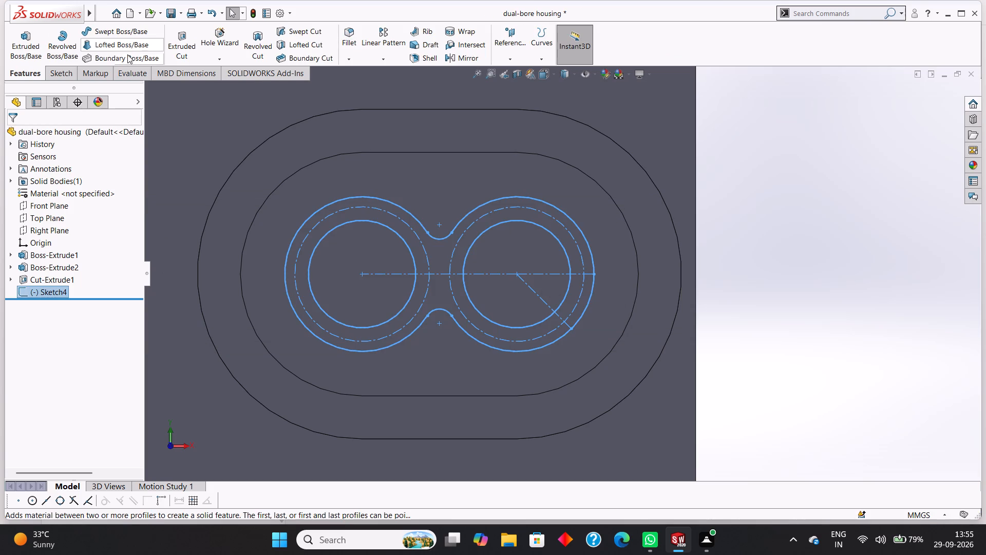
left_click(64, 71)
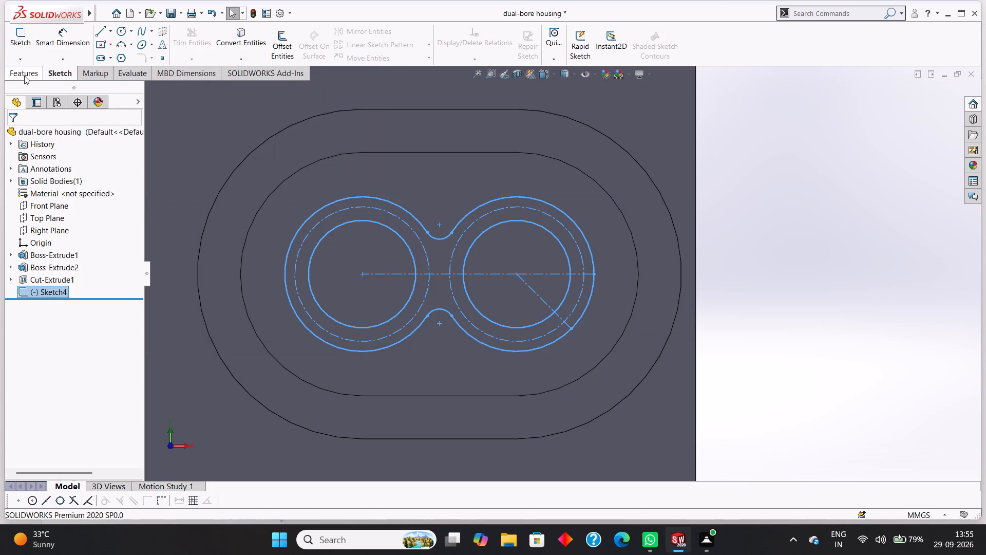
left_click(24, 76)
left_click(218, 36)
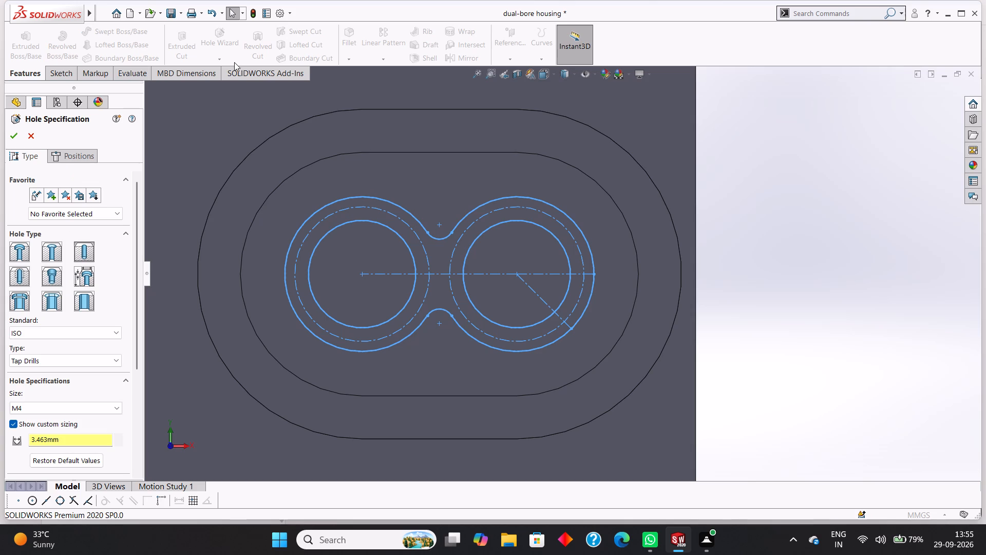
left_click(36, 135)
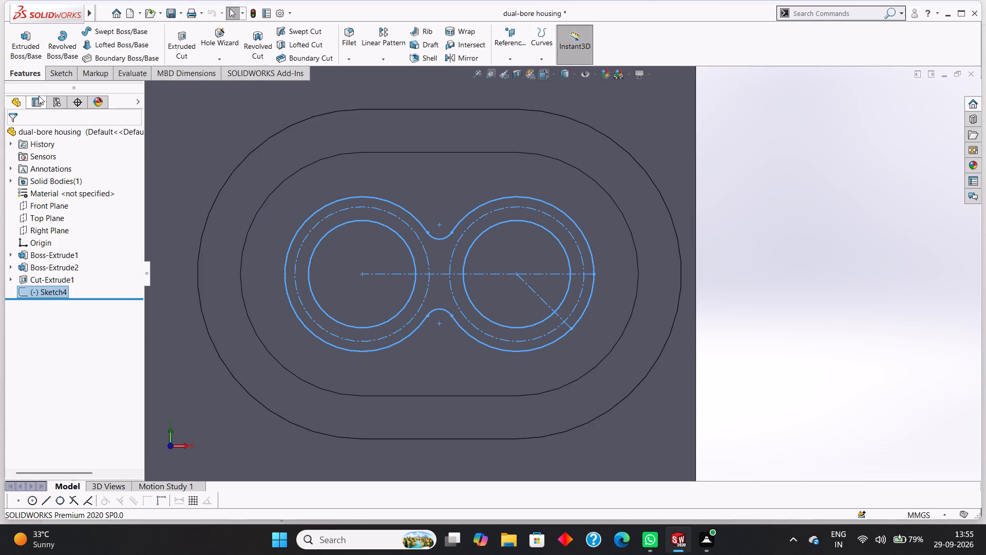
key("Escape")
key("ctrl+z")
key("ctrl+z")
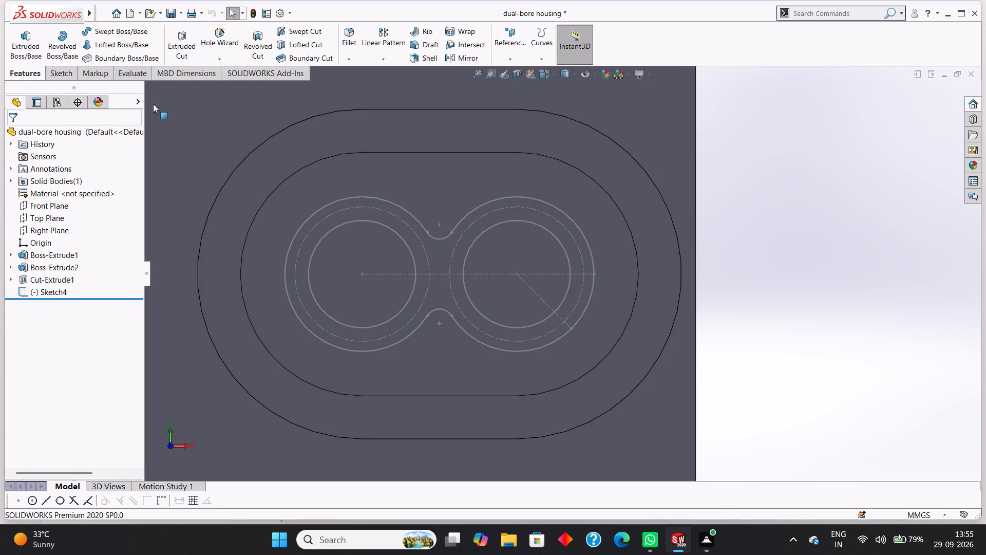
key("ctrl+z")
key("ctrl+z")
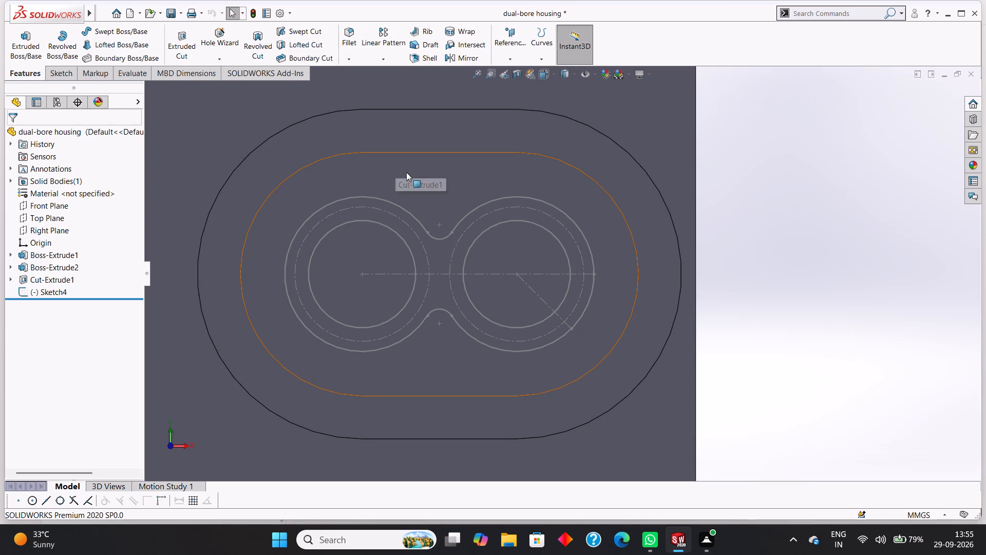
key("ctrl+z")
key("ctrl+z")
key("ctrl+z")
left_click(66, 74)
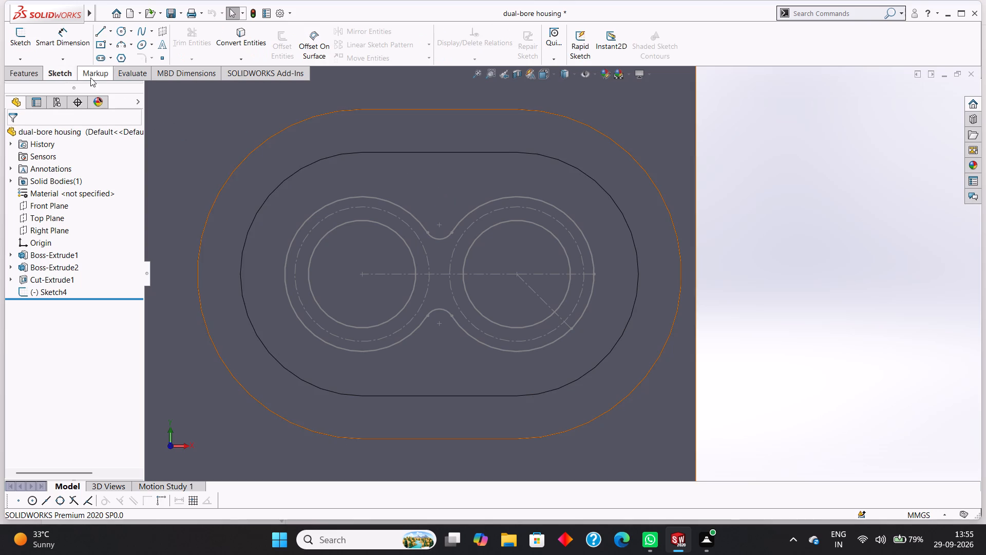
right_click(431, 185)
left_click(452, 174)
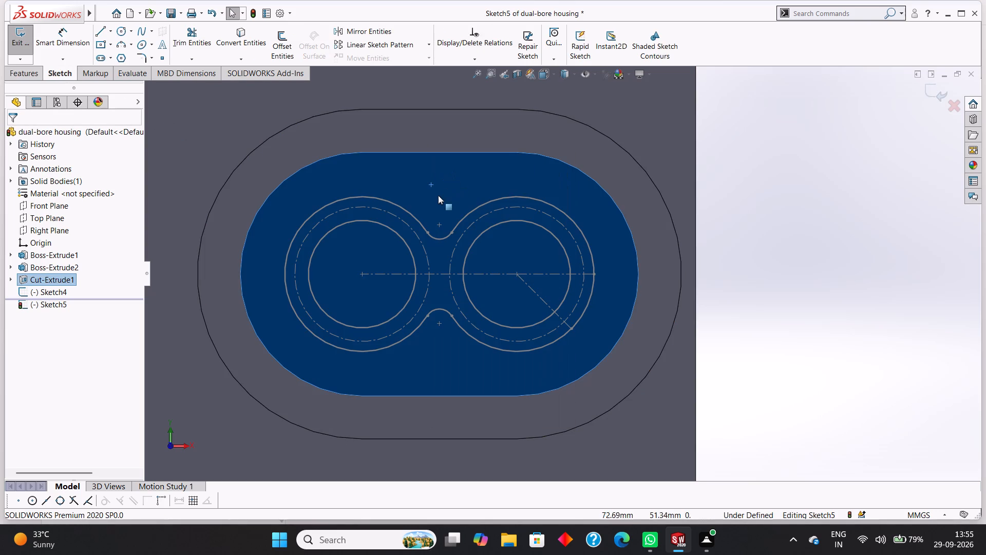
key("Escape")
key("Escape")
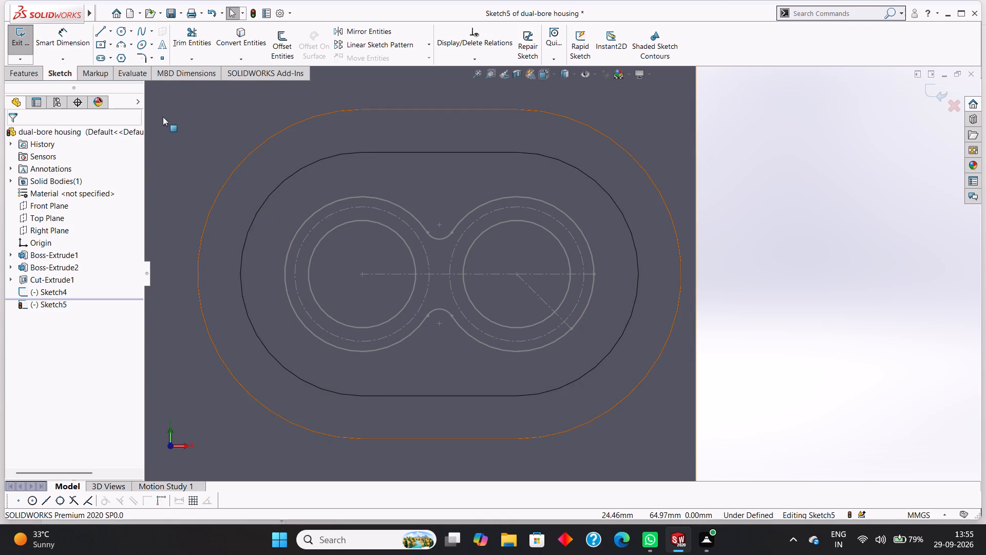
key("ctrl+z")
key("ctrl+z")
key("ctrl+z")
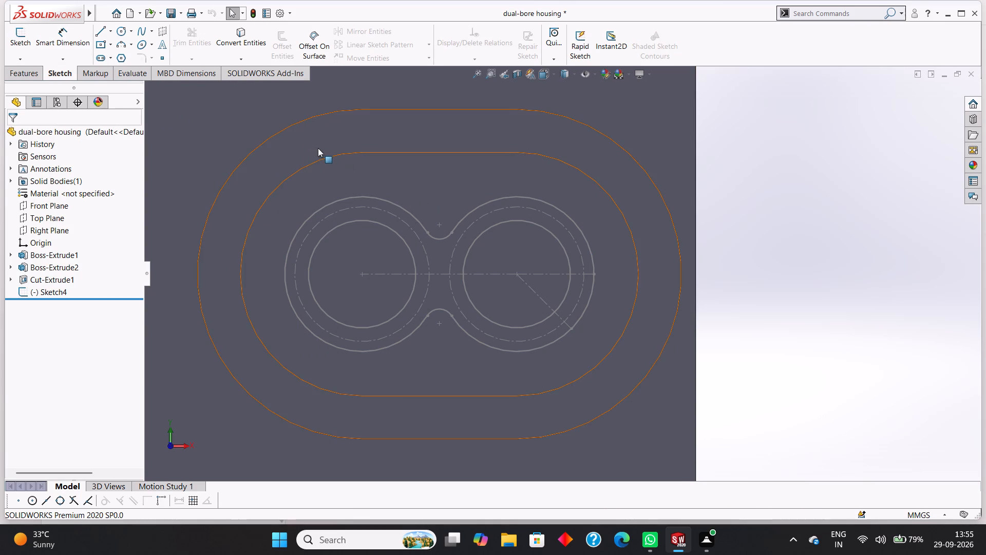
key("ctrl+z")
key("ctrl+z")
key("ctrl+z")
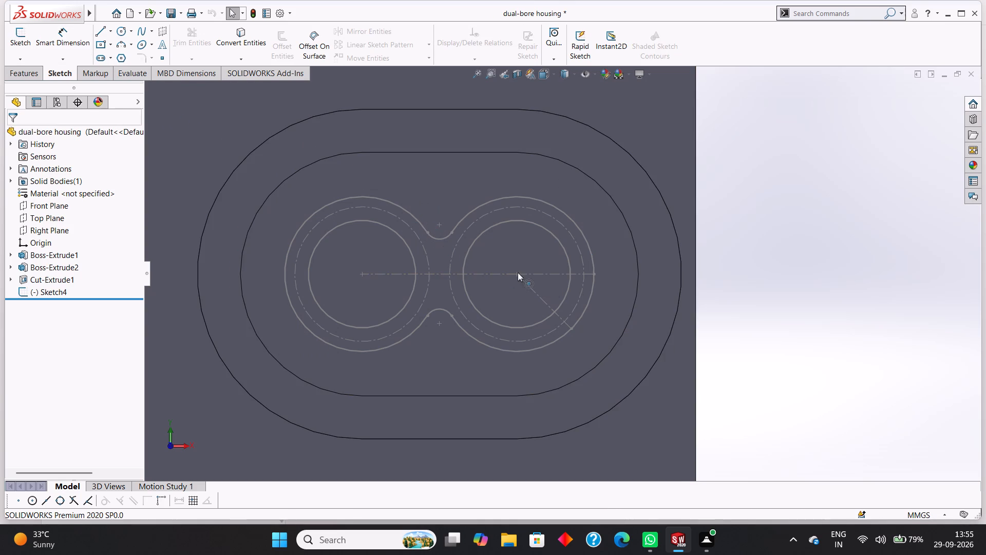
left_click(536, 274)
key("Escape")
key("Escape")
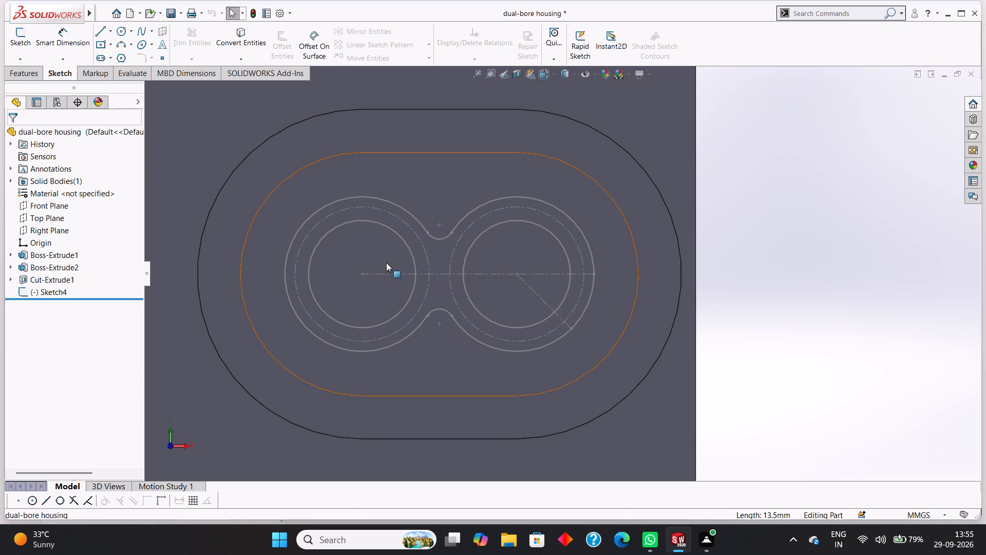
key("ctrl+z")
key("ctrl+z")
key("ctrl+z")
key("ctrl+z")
Start a new sketch on the floor face of the slot-shaped pocket.
left_click(21, 71)
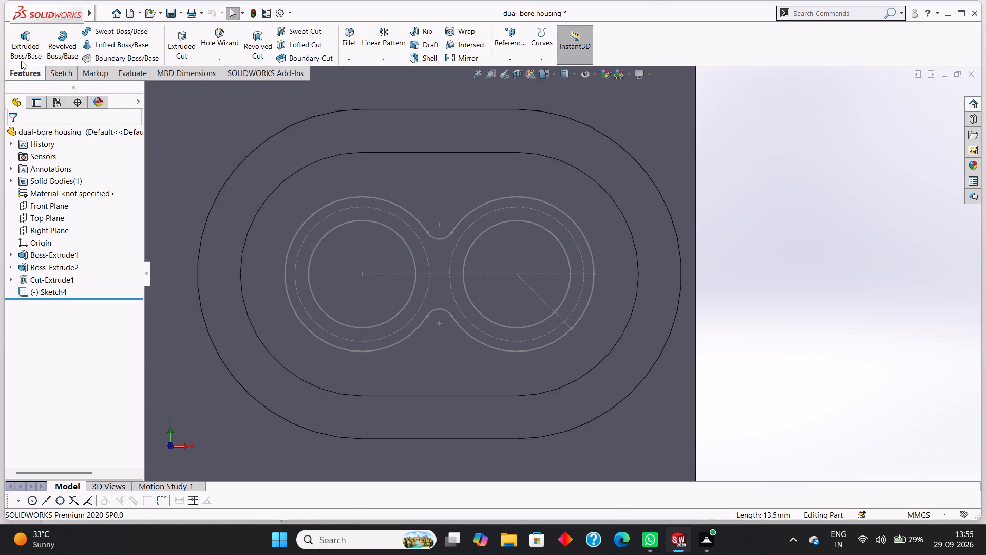
right_click(466, 178)
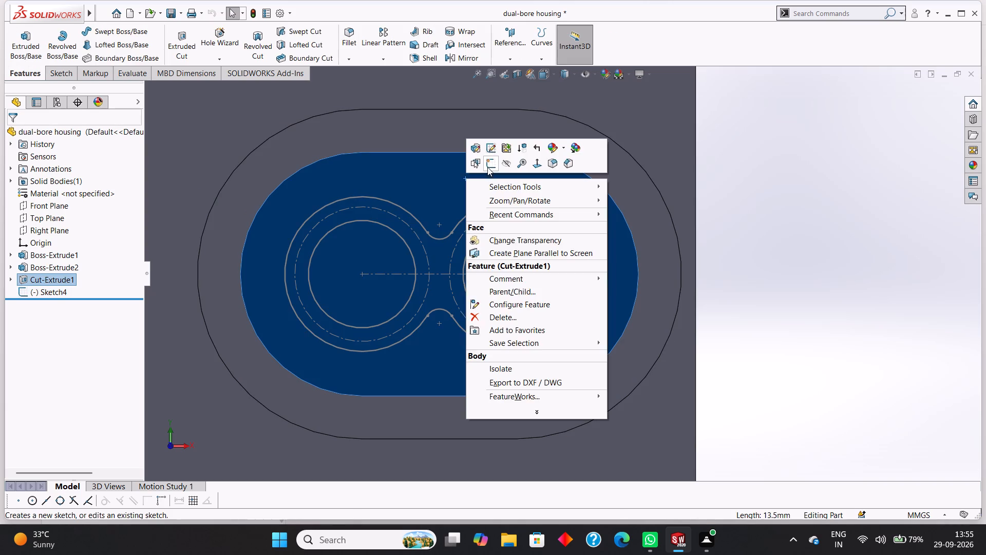
left_click(487, 167)
key("Escape")
key("Escape")
middle_click_drag(743, 253, 727, 172)
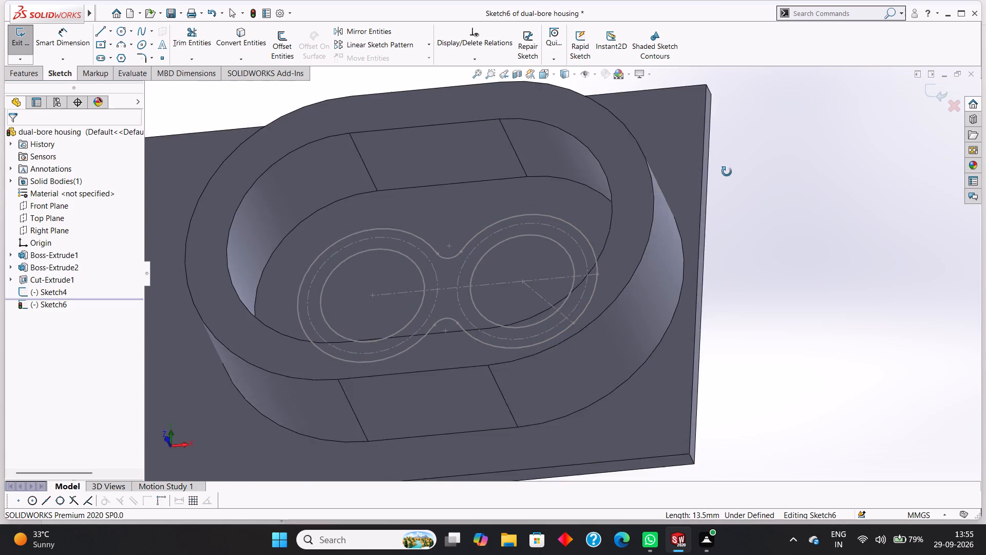
middle_click_drag(727, 172, 733, 184)
left_click(492, 256)
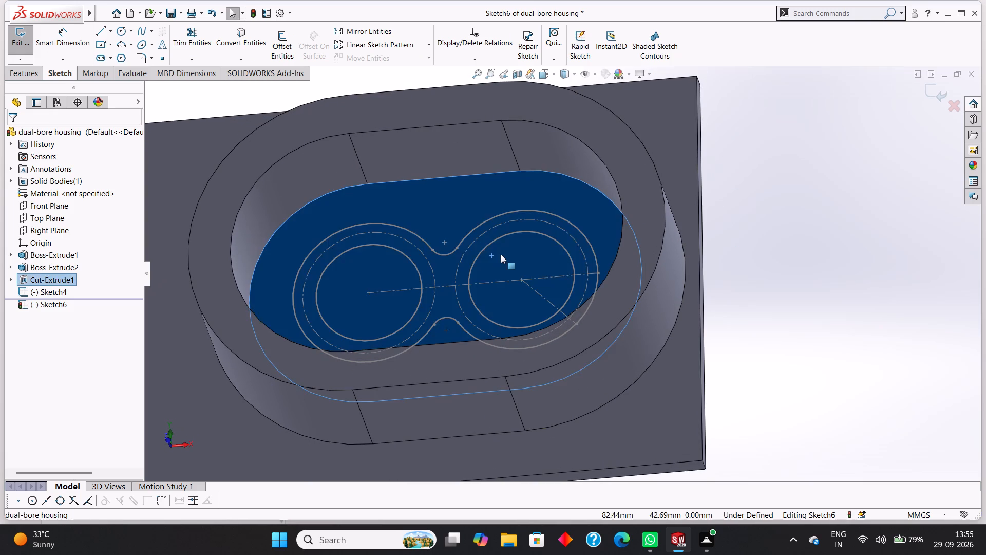
key("Escape")
key("Escape")
left_click(468, 203)
key("ctrl+8")
key("Escape")
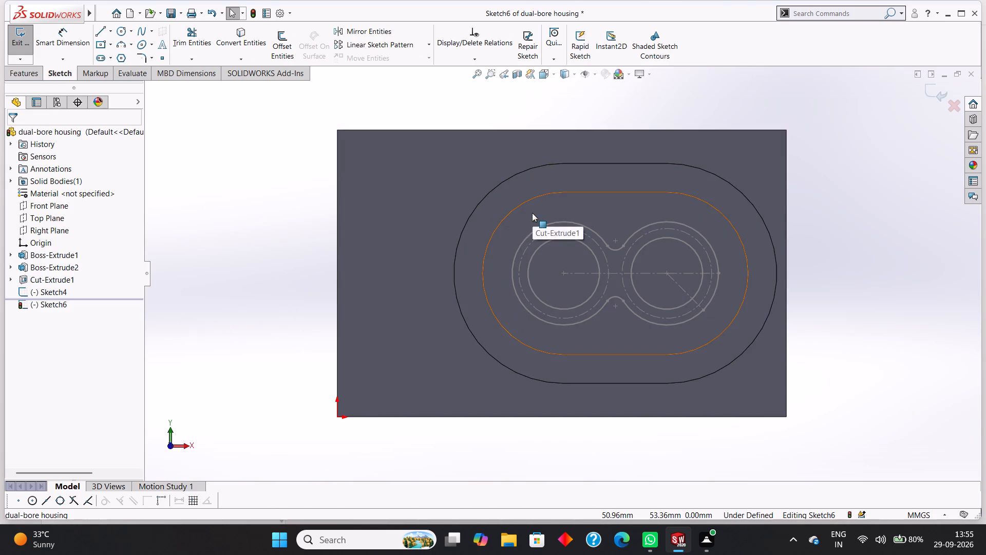
Undo the new empty sketch on the pocket floor.
key("ctrl+z")
key("ctrl+z")
key("ctrl+z")
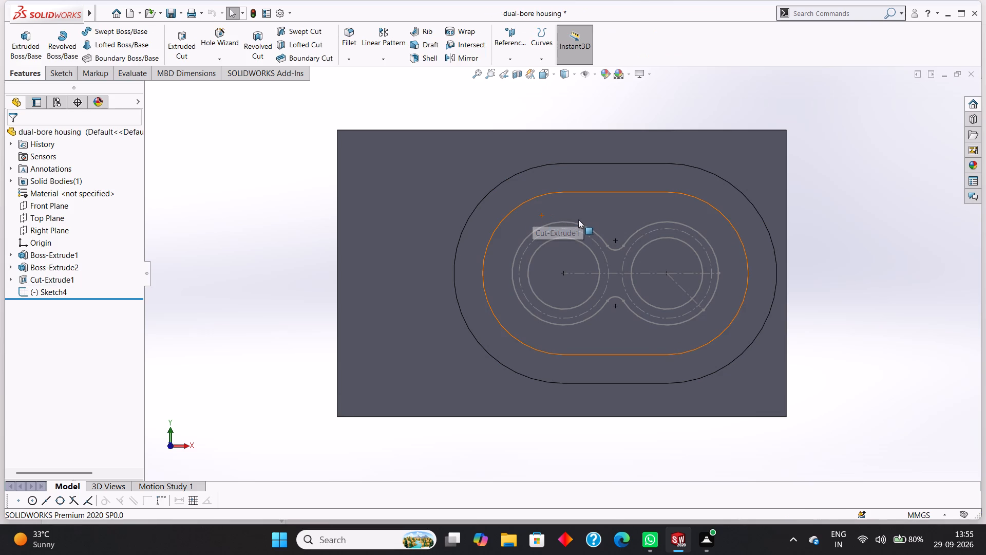
key("ctrl+z")
key("ctrl+z")
key("ctrl+z")
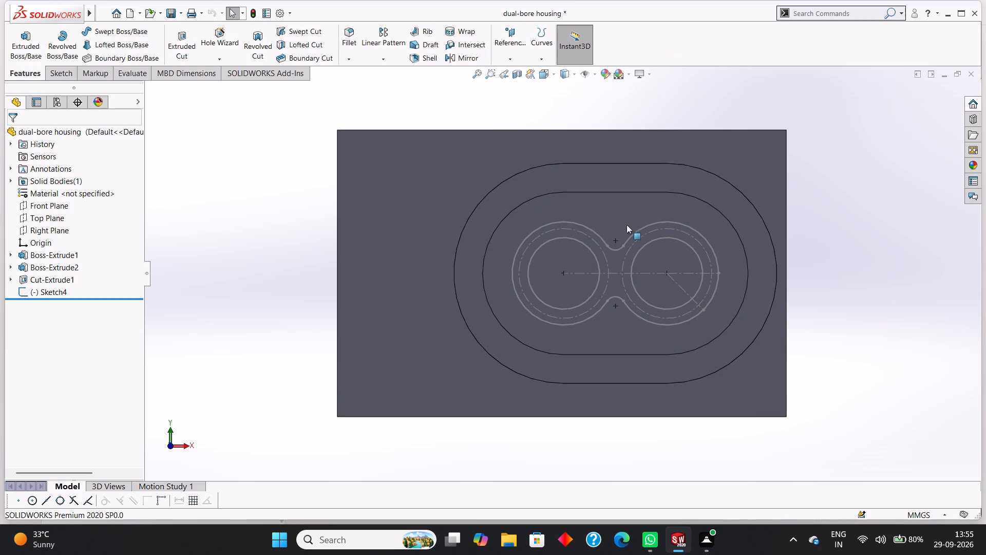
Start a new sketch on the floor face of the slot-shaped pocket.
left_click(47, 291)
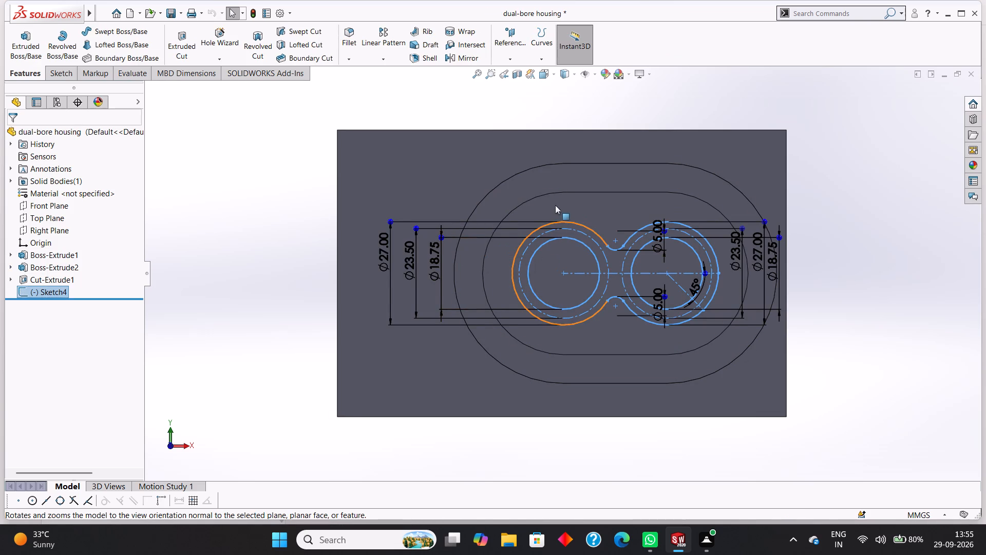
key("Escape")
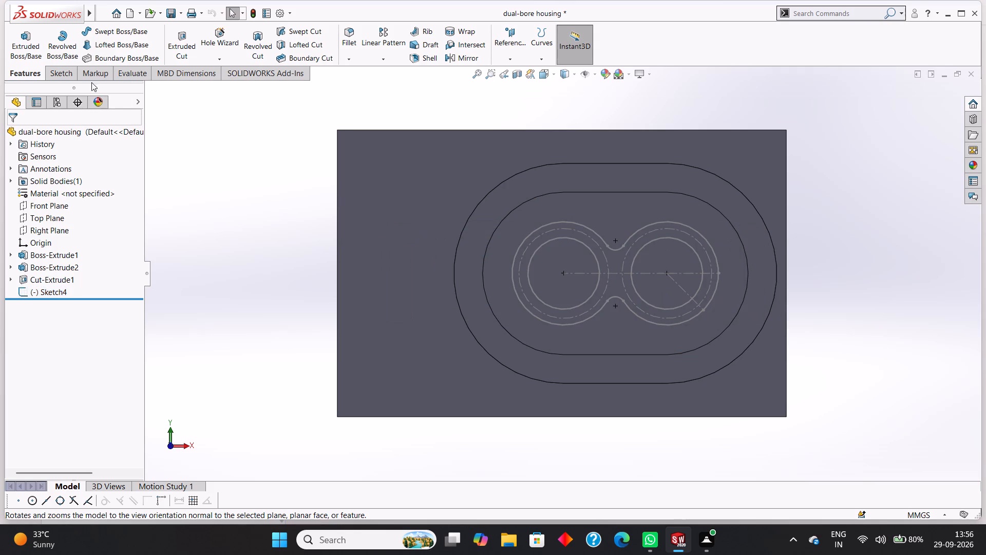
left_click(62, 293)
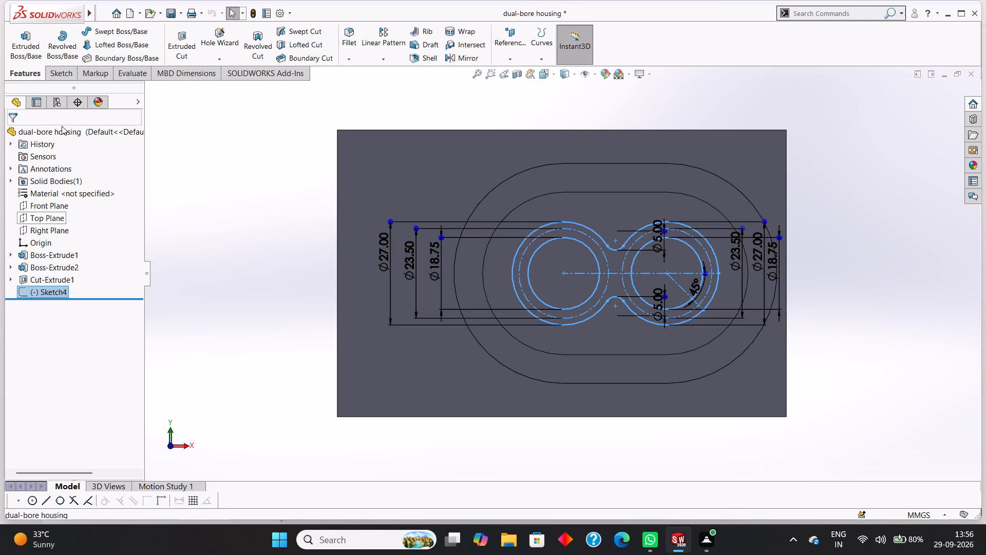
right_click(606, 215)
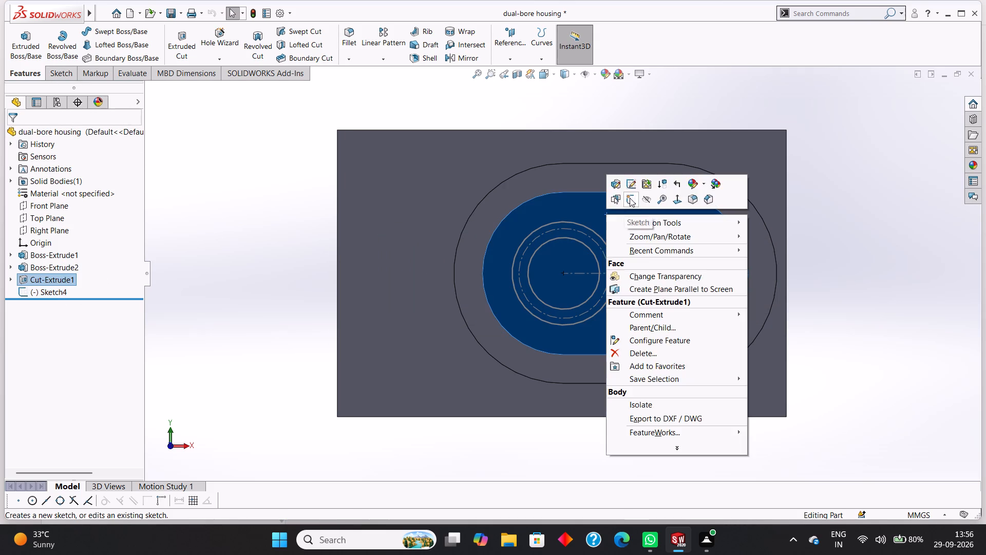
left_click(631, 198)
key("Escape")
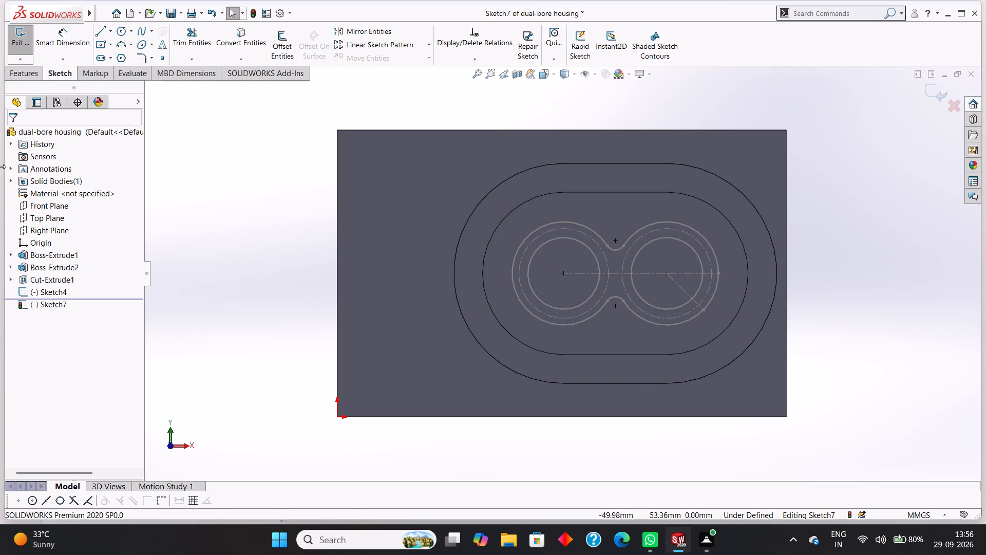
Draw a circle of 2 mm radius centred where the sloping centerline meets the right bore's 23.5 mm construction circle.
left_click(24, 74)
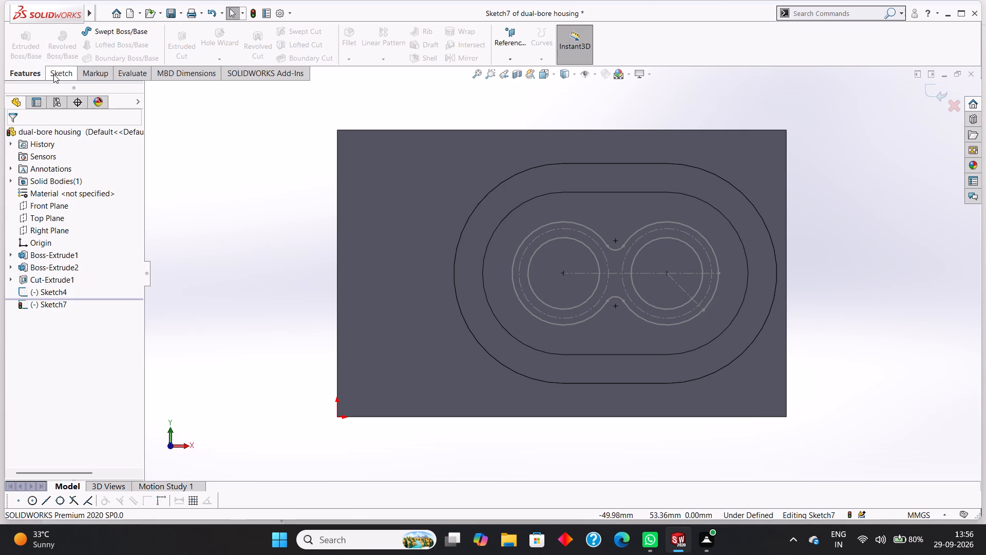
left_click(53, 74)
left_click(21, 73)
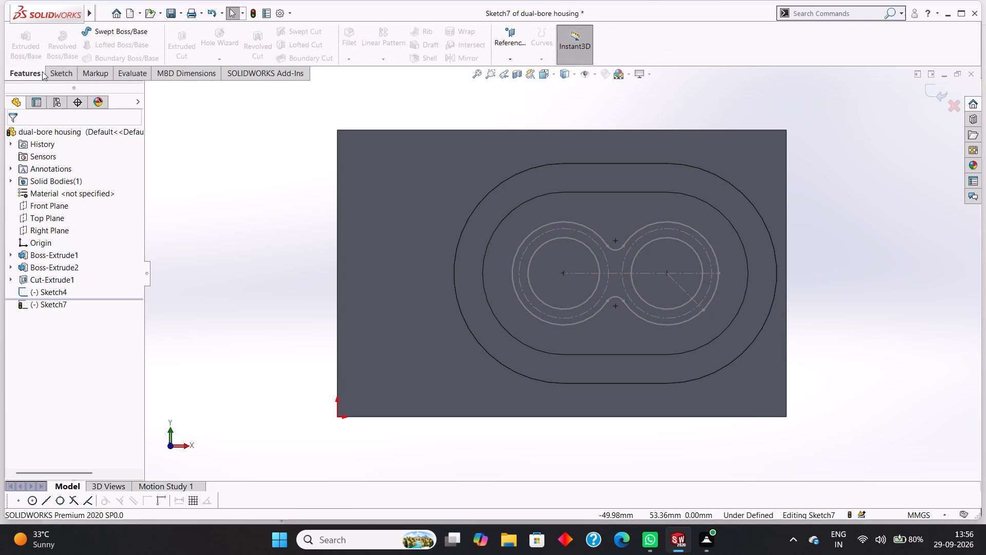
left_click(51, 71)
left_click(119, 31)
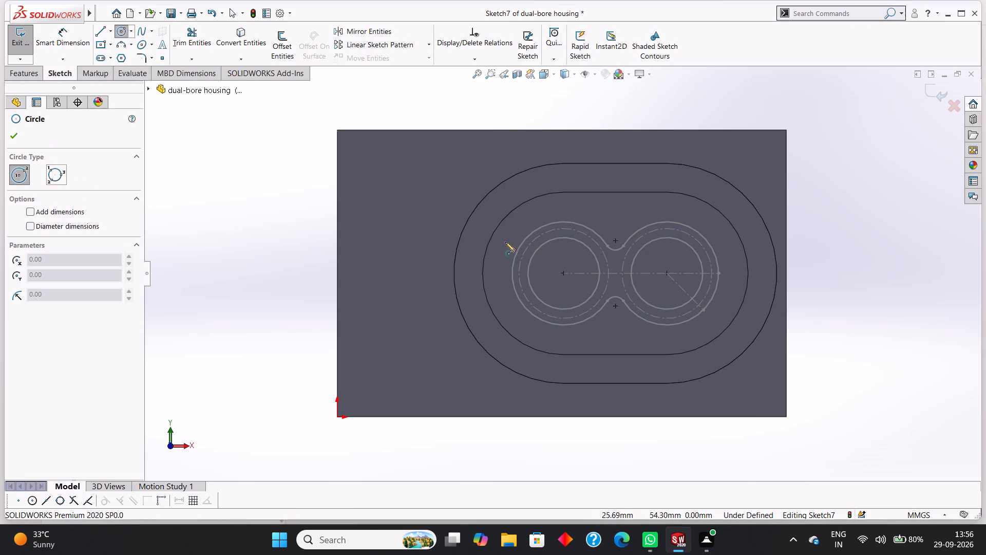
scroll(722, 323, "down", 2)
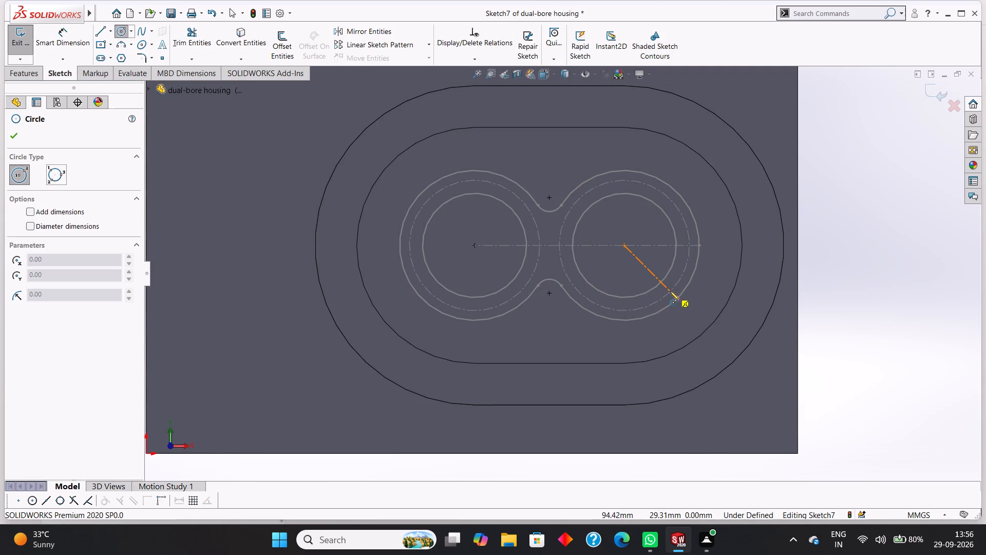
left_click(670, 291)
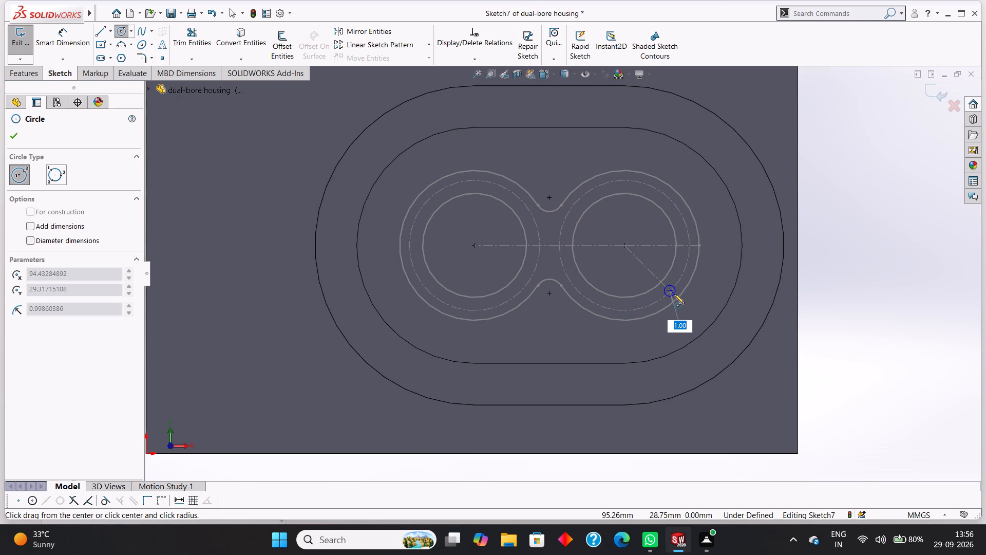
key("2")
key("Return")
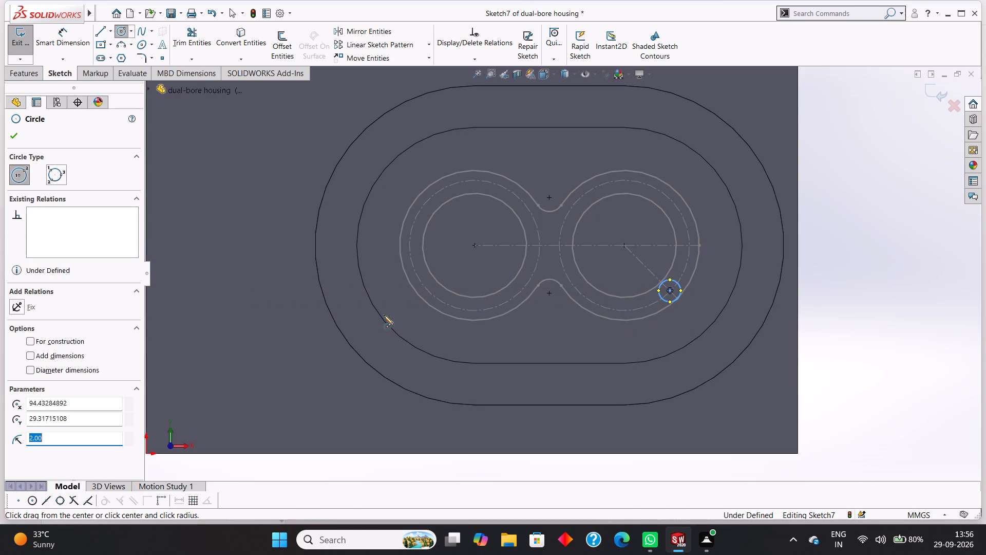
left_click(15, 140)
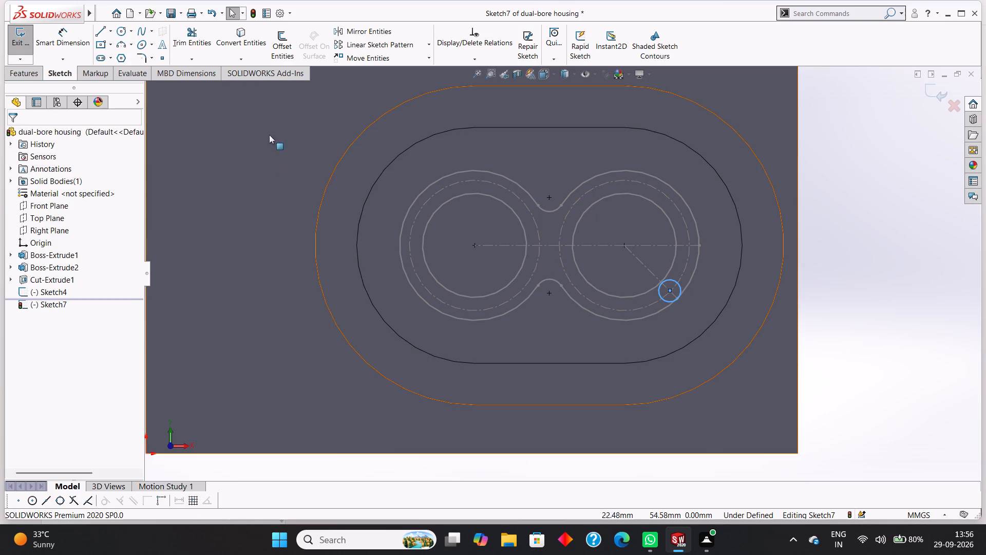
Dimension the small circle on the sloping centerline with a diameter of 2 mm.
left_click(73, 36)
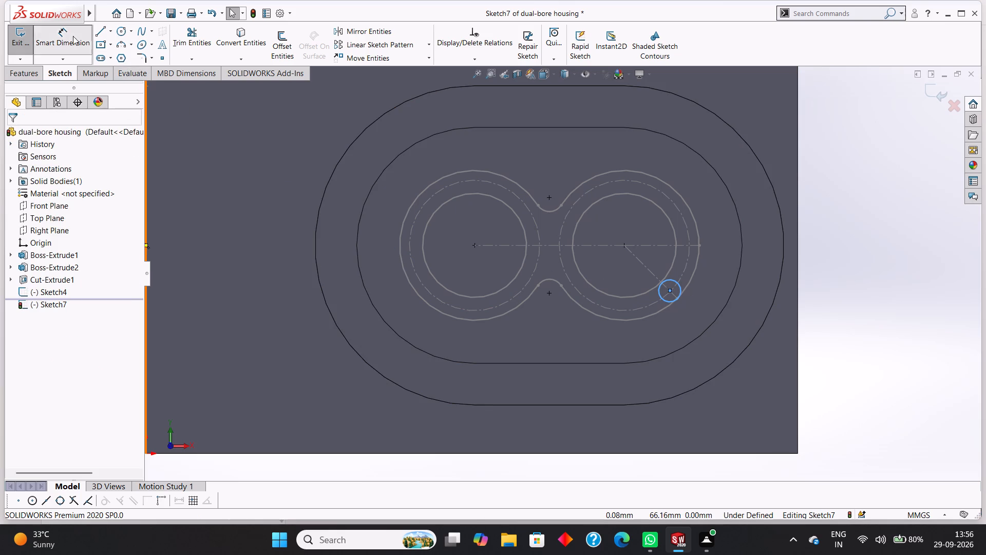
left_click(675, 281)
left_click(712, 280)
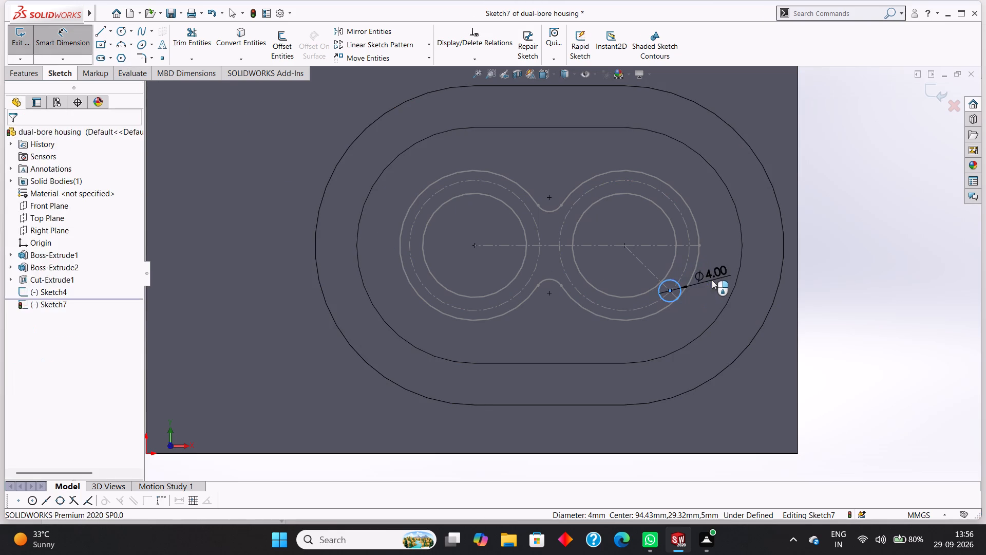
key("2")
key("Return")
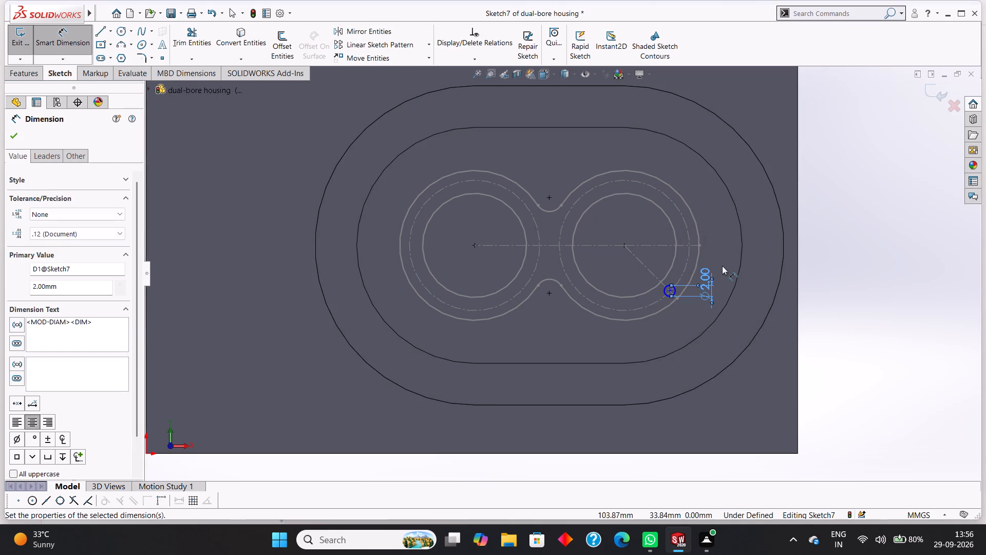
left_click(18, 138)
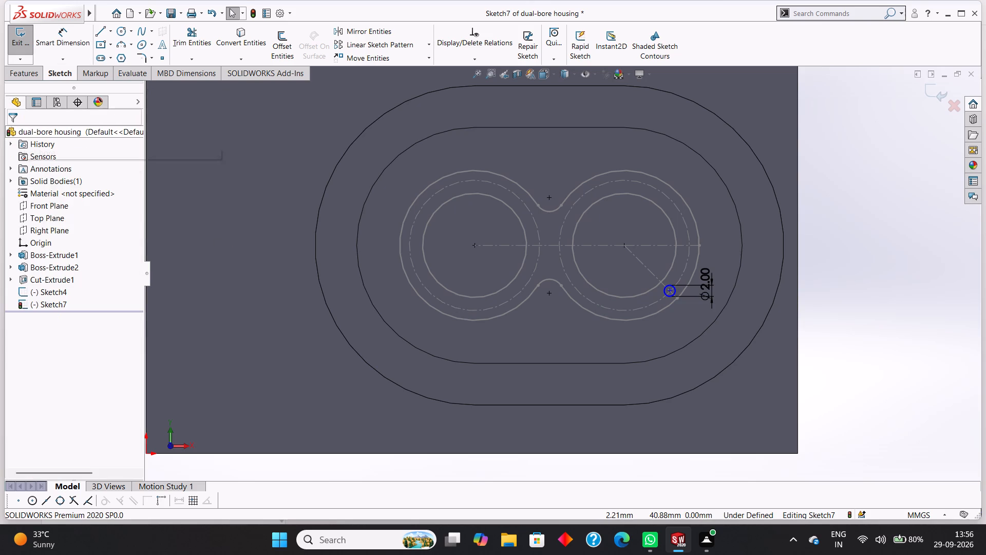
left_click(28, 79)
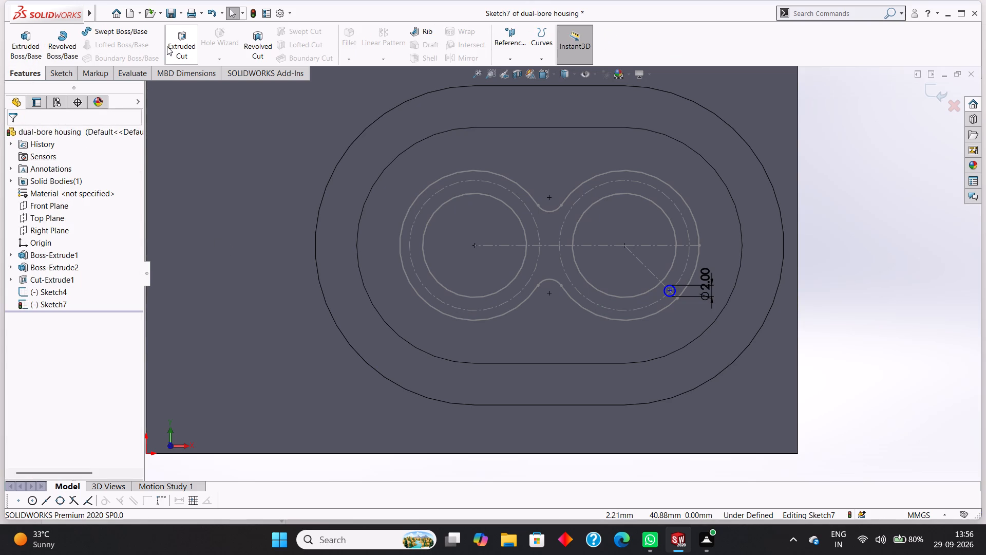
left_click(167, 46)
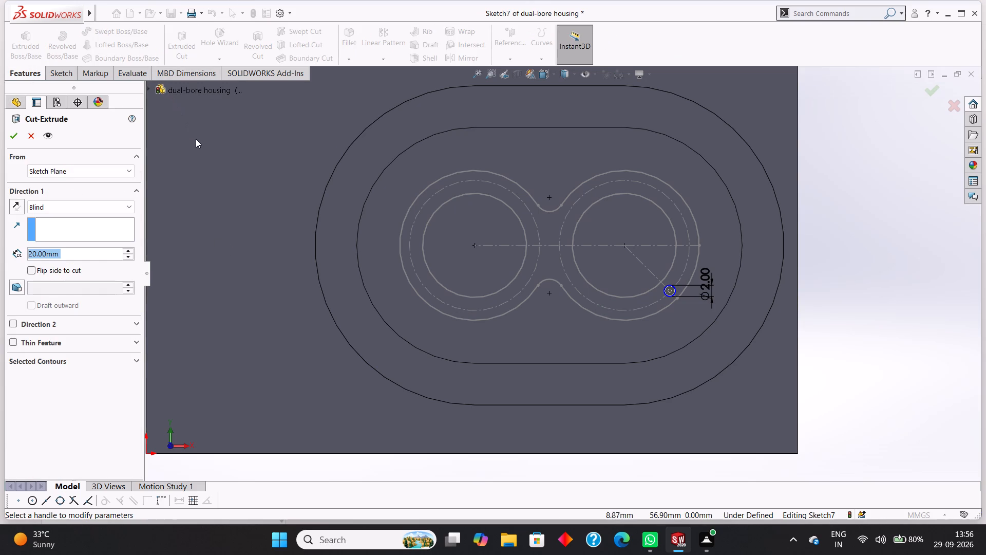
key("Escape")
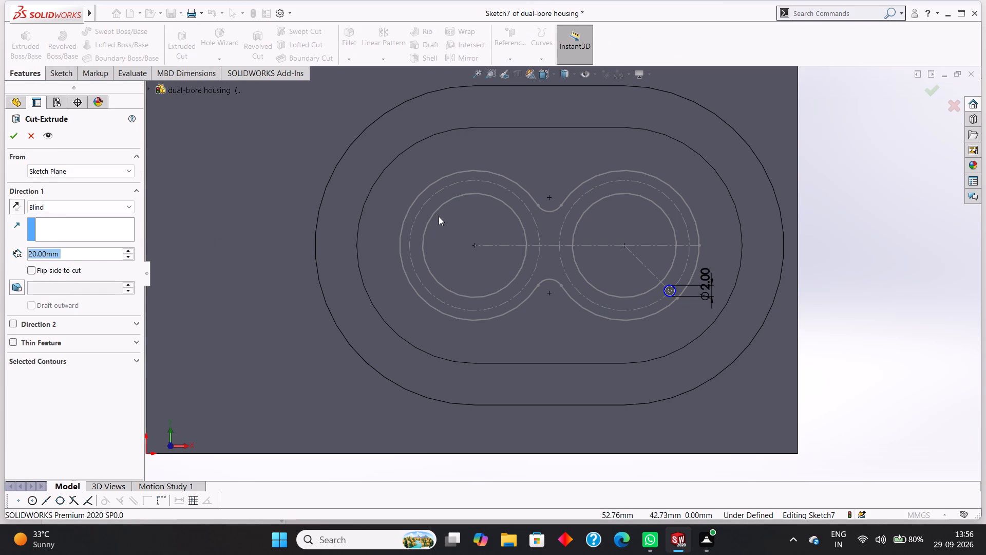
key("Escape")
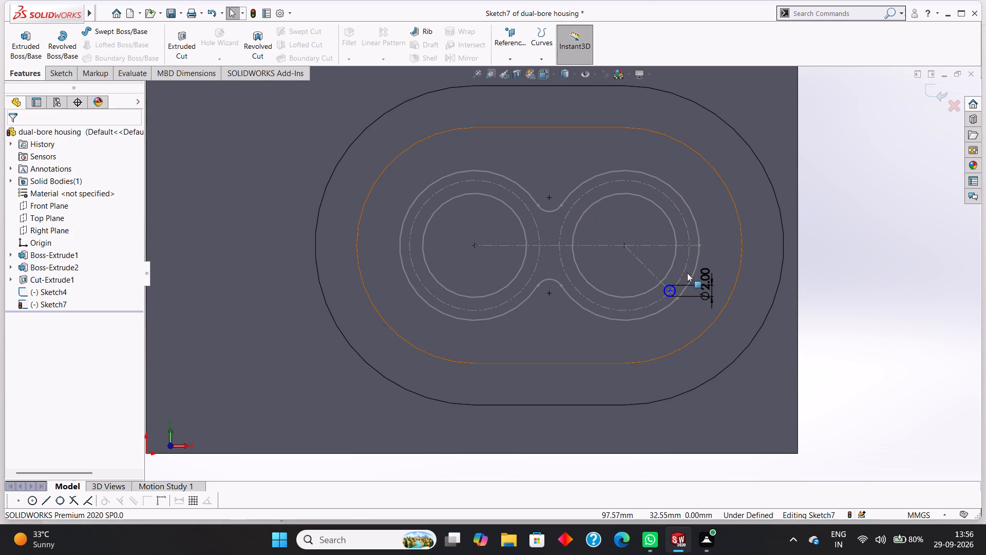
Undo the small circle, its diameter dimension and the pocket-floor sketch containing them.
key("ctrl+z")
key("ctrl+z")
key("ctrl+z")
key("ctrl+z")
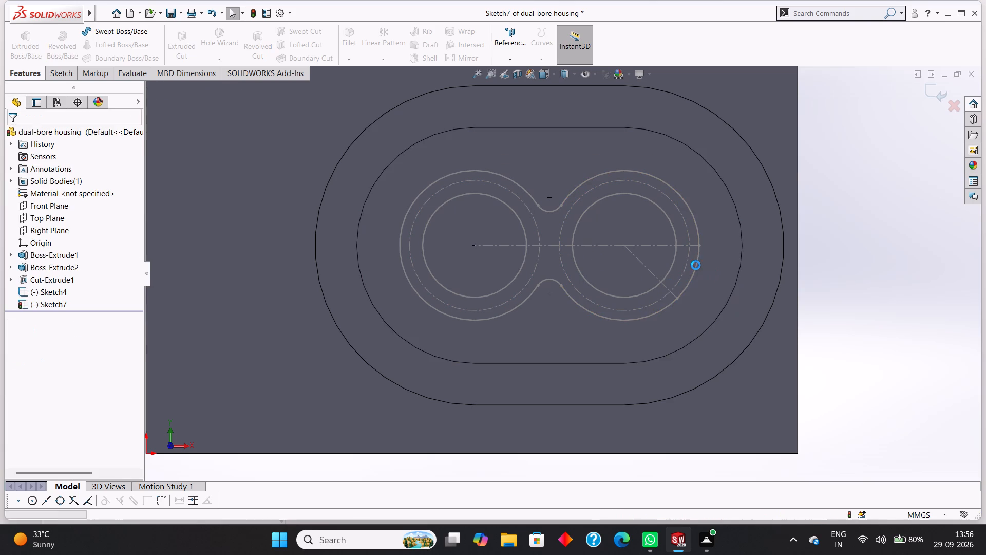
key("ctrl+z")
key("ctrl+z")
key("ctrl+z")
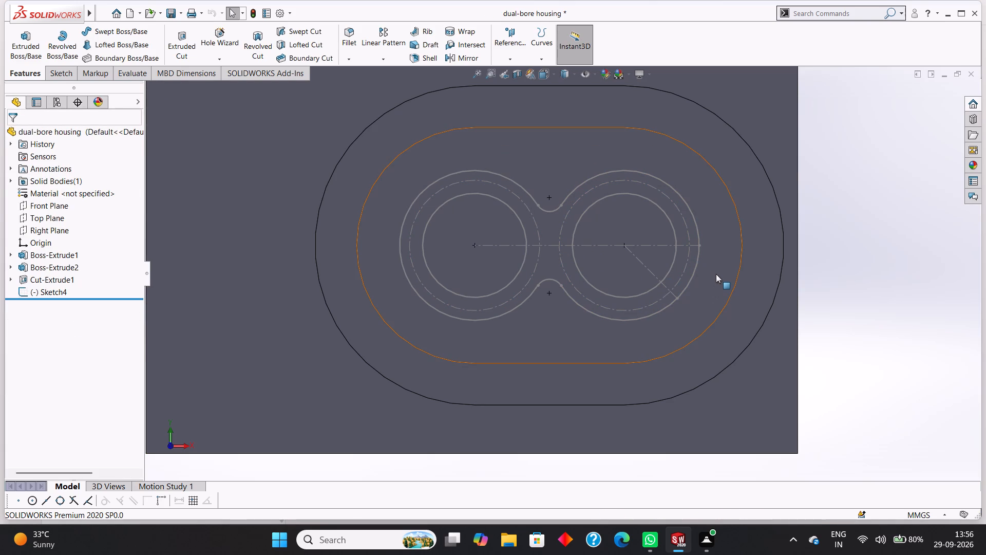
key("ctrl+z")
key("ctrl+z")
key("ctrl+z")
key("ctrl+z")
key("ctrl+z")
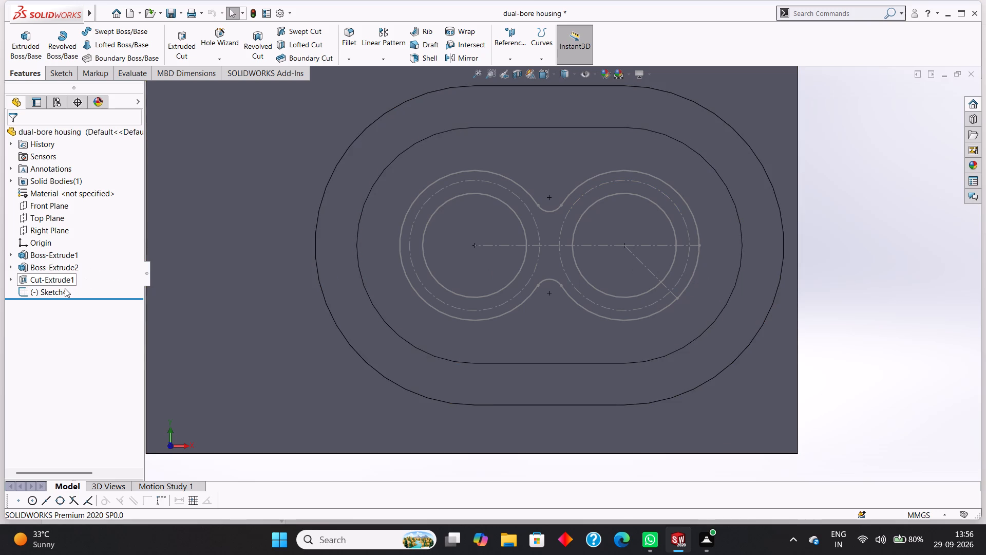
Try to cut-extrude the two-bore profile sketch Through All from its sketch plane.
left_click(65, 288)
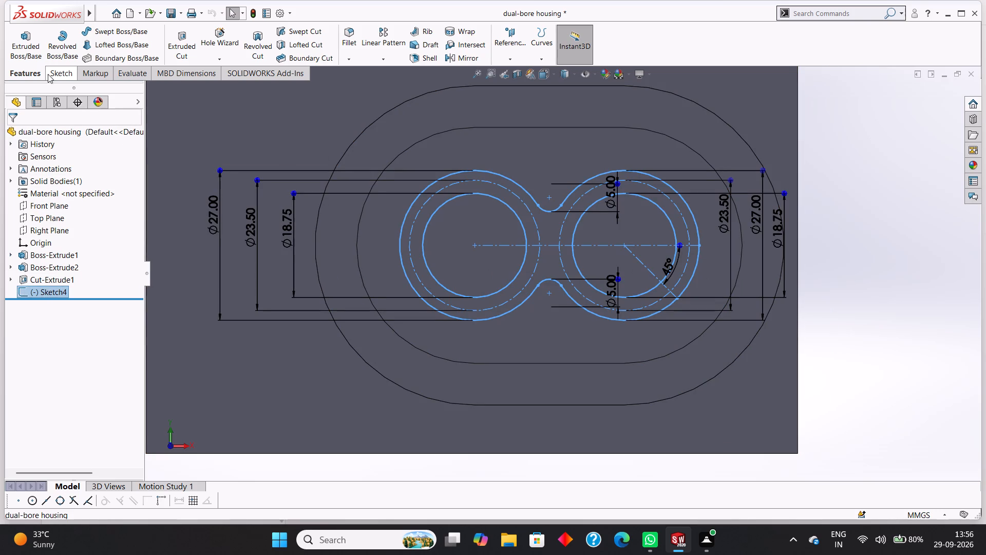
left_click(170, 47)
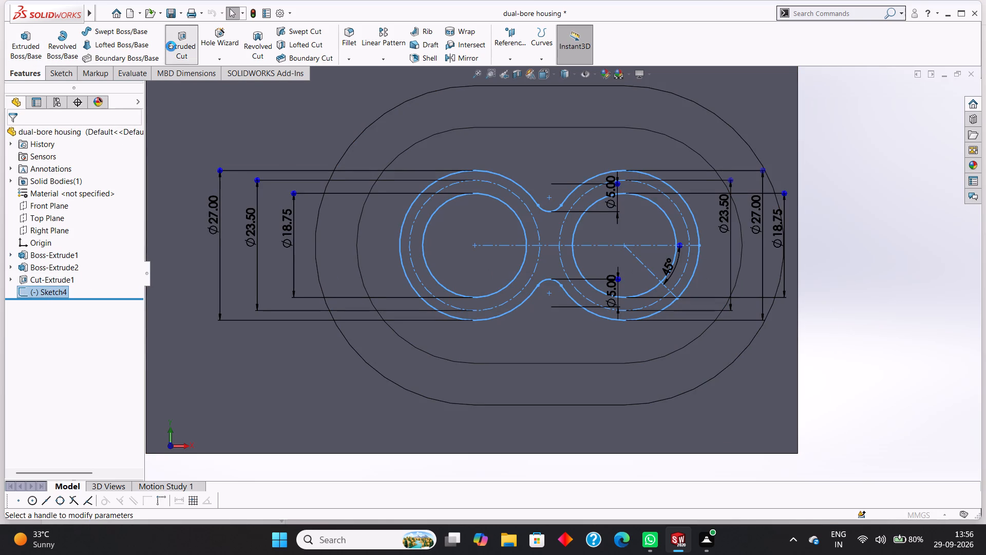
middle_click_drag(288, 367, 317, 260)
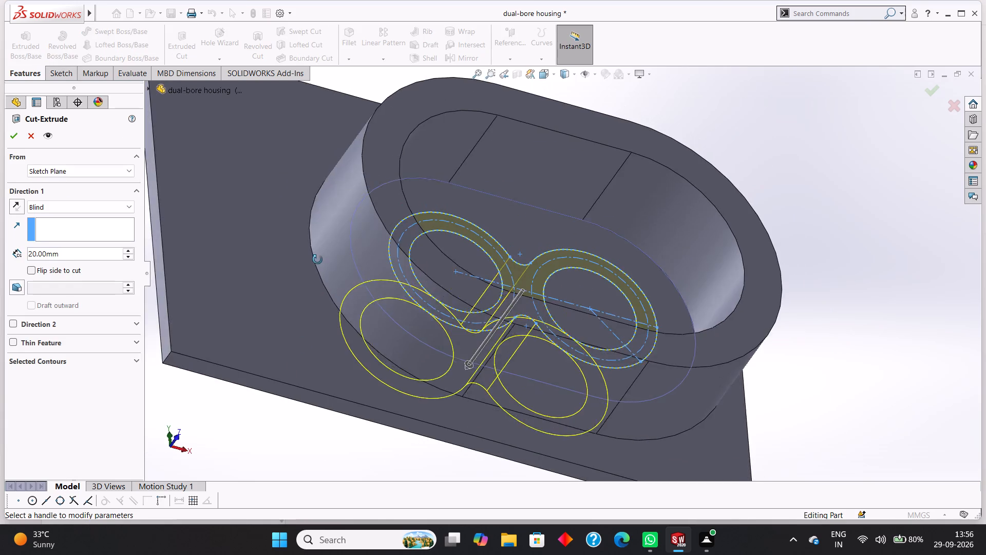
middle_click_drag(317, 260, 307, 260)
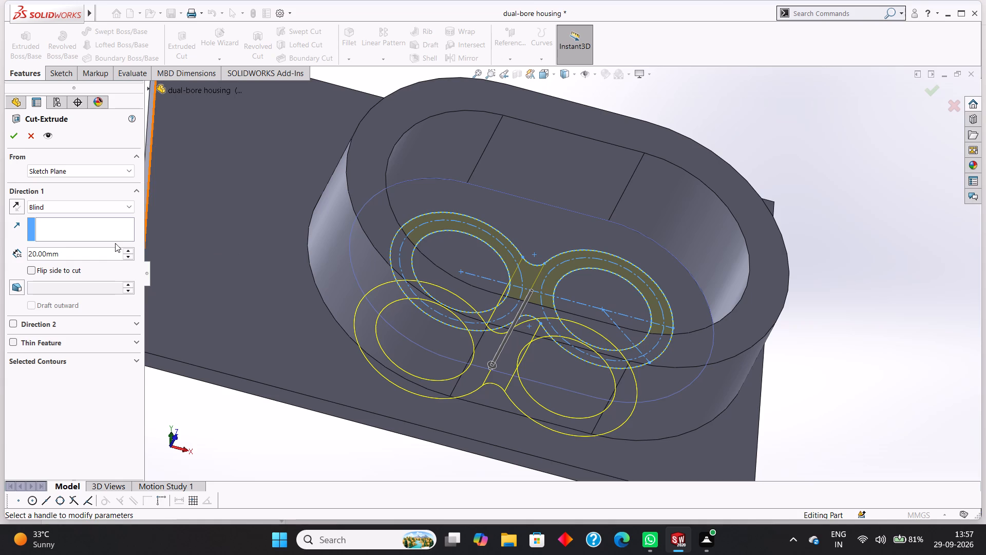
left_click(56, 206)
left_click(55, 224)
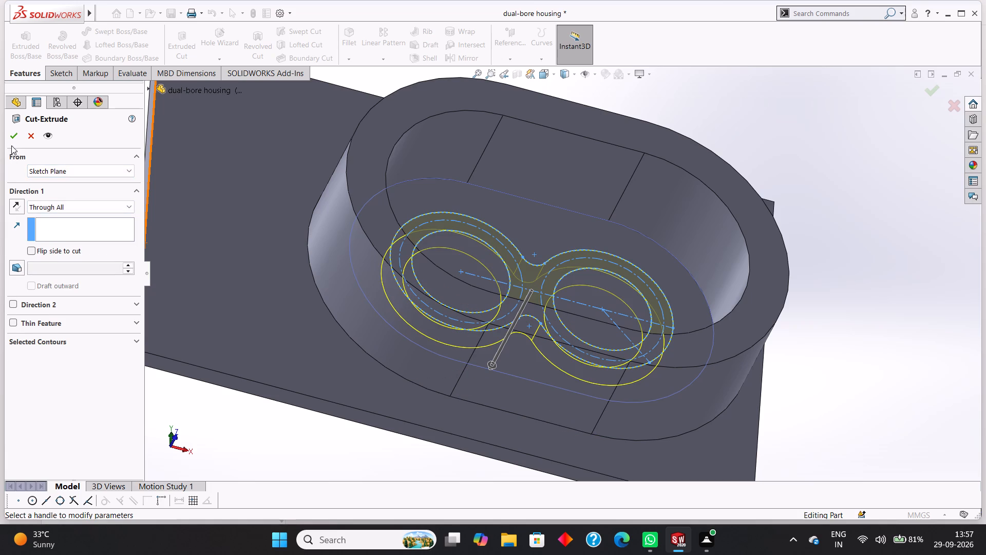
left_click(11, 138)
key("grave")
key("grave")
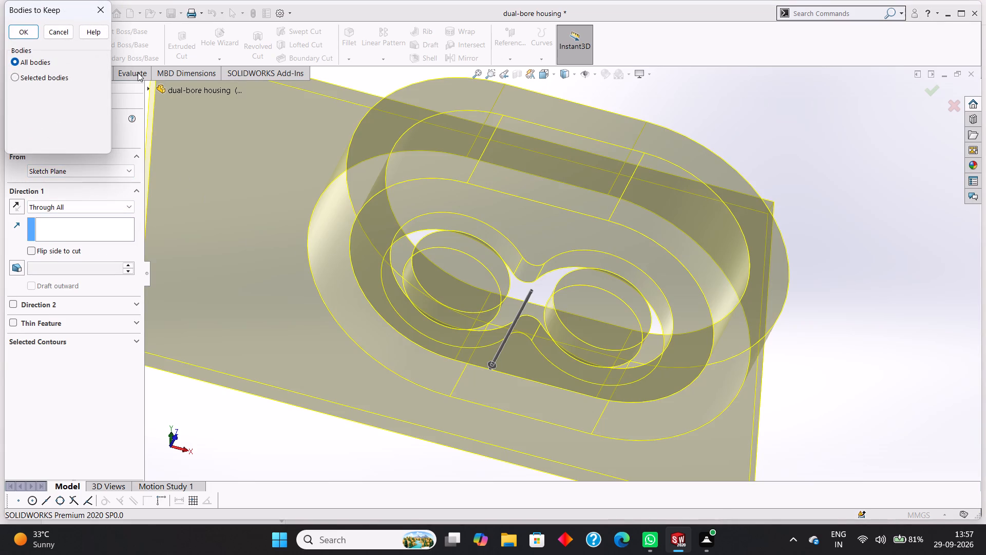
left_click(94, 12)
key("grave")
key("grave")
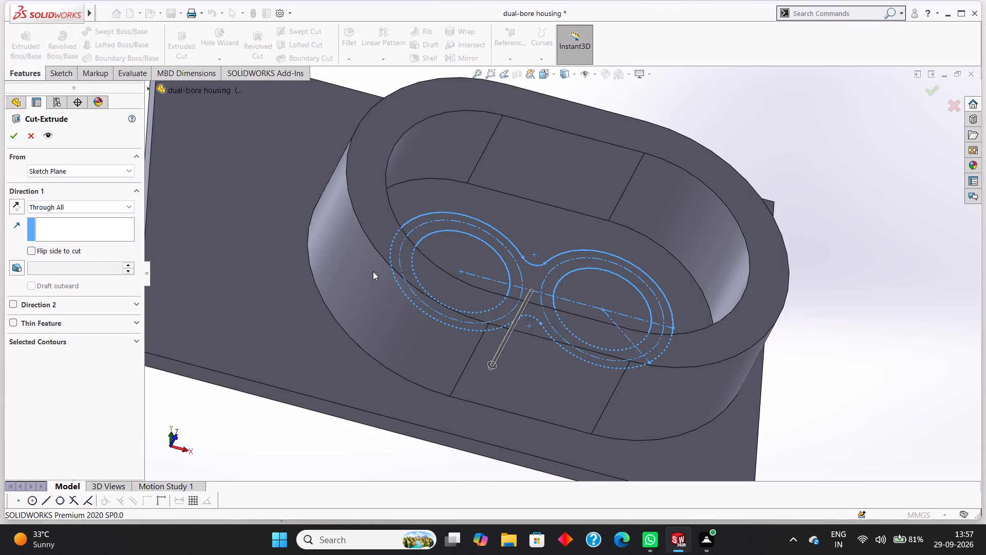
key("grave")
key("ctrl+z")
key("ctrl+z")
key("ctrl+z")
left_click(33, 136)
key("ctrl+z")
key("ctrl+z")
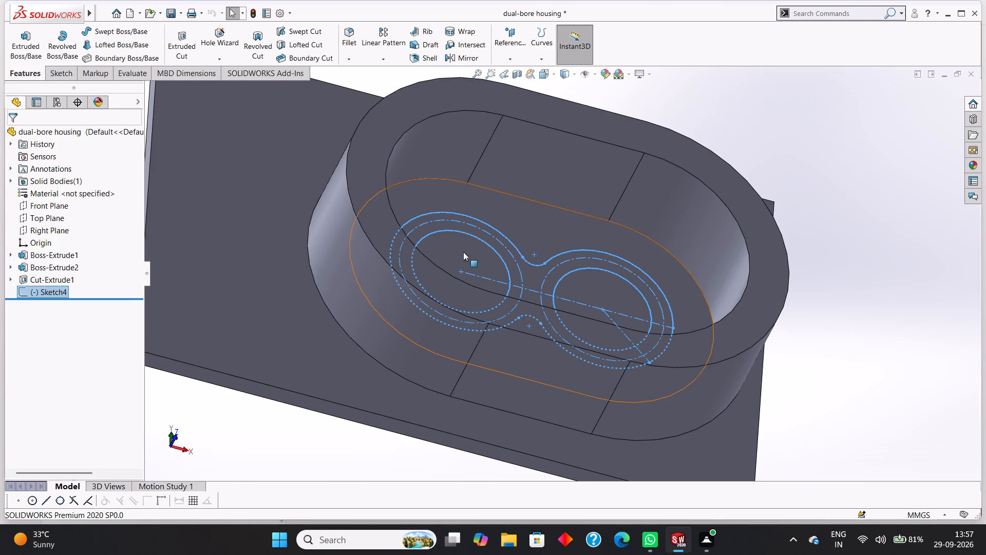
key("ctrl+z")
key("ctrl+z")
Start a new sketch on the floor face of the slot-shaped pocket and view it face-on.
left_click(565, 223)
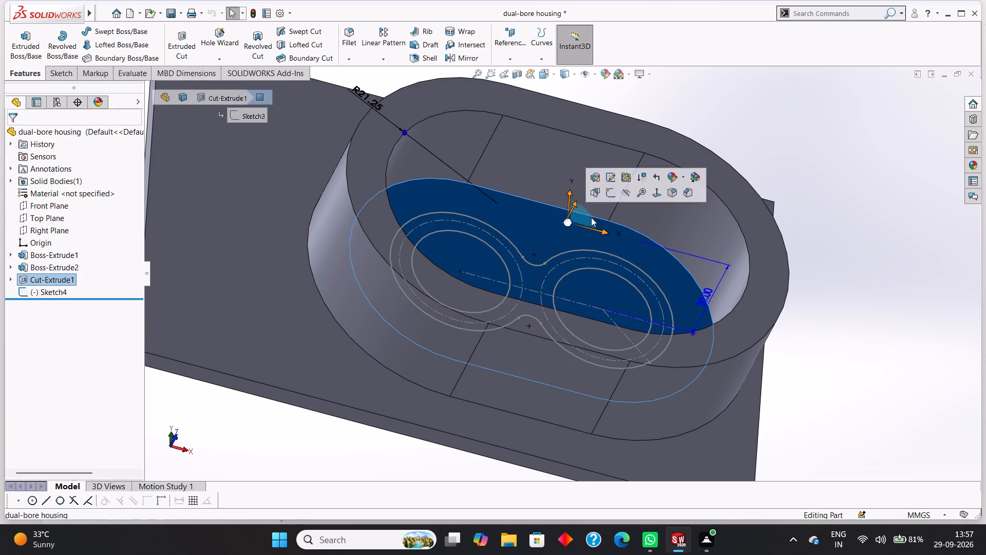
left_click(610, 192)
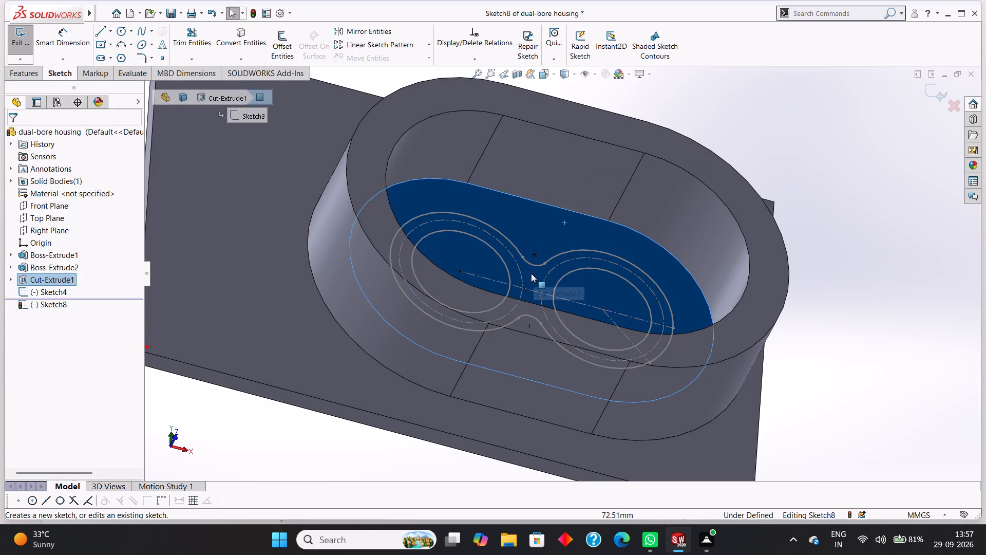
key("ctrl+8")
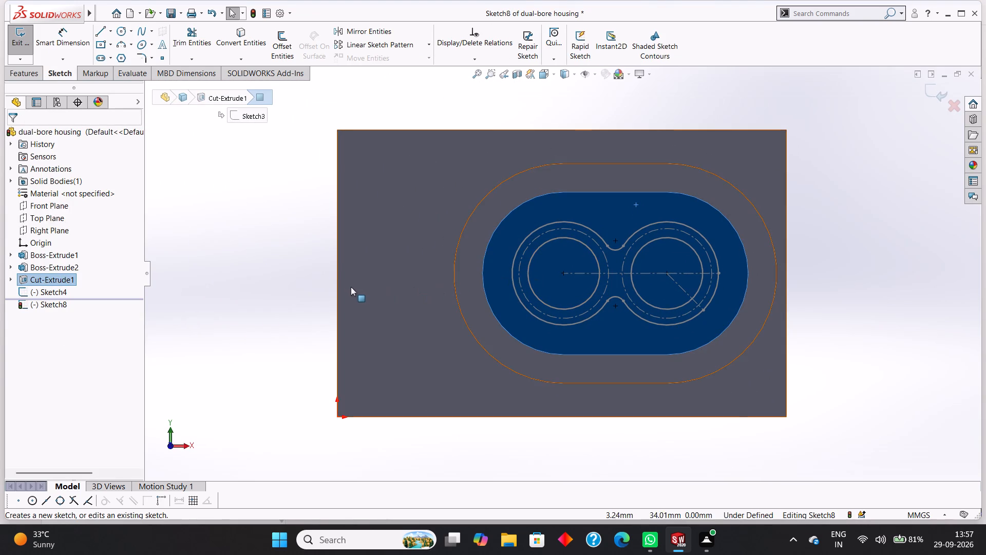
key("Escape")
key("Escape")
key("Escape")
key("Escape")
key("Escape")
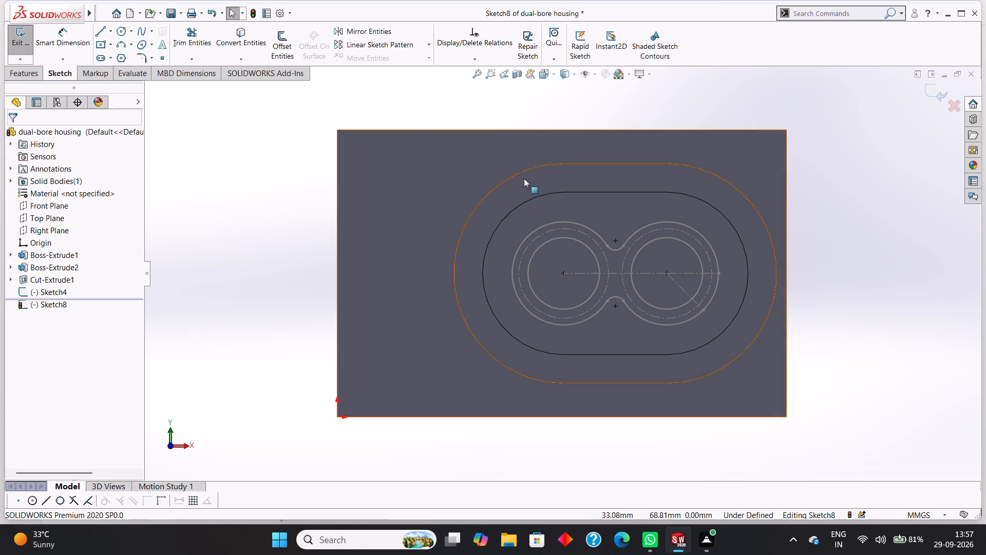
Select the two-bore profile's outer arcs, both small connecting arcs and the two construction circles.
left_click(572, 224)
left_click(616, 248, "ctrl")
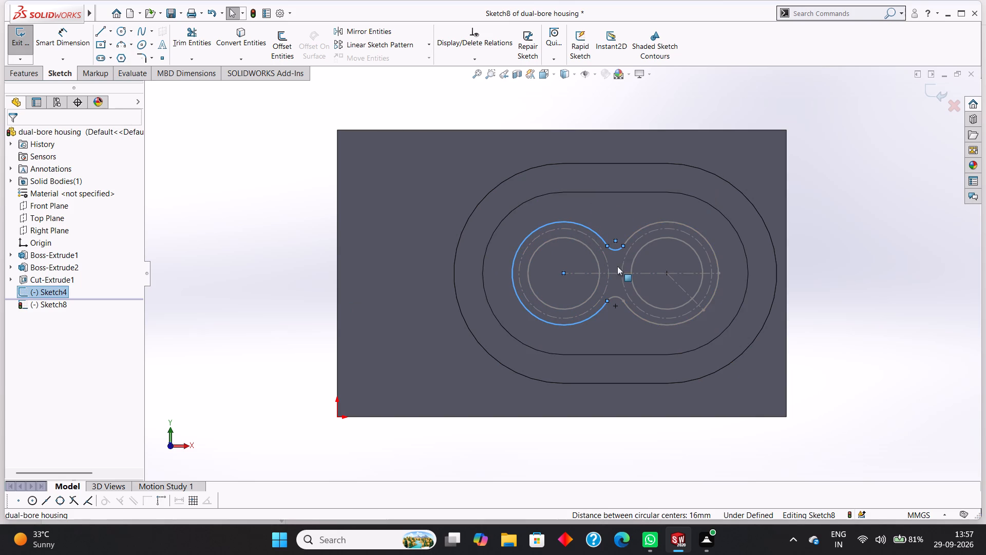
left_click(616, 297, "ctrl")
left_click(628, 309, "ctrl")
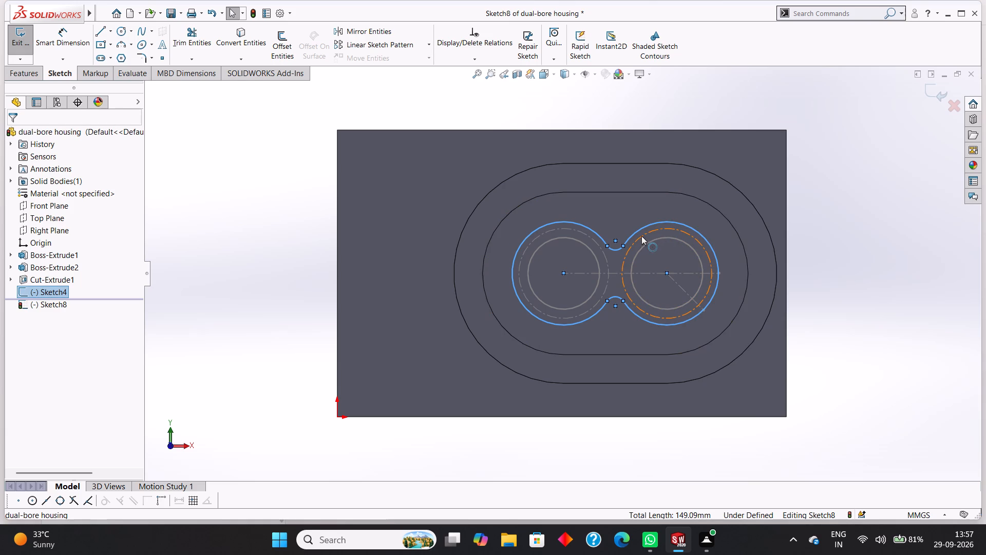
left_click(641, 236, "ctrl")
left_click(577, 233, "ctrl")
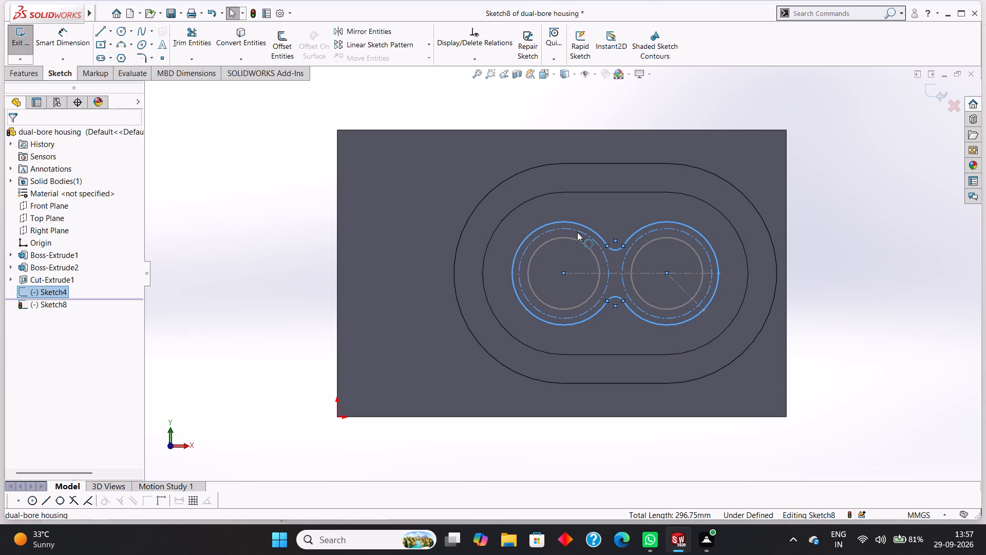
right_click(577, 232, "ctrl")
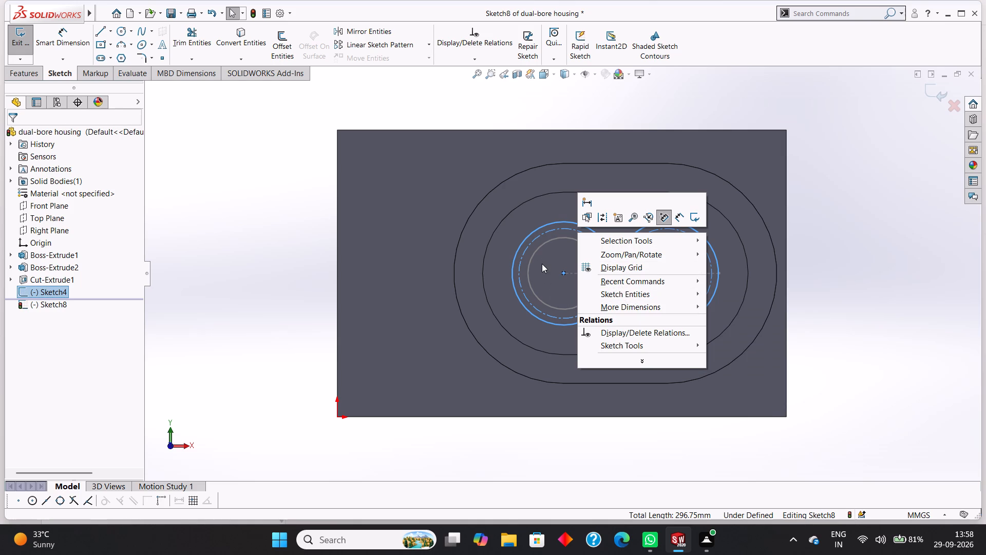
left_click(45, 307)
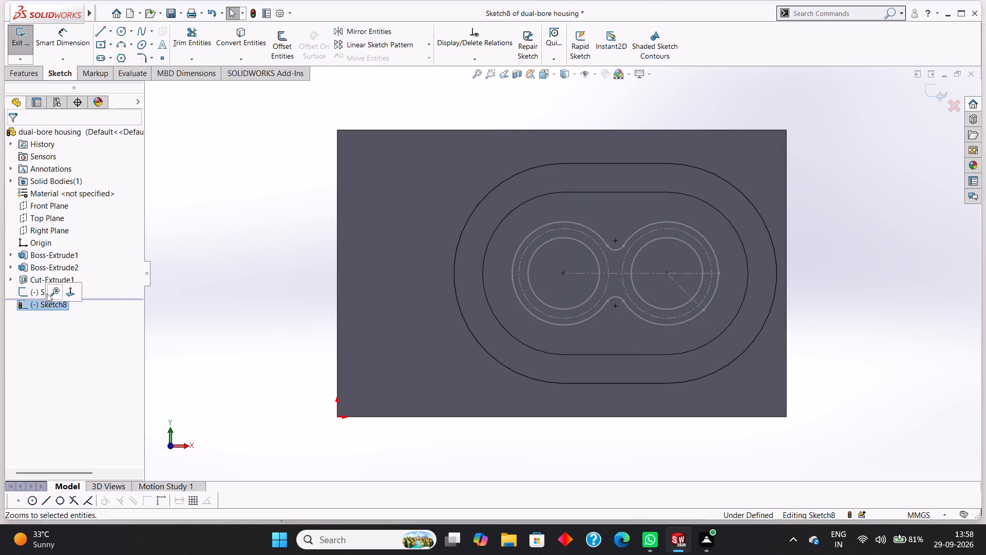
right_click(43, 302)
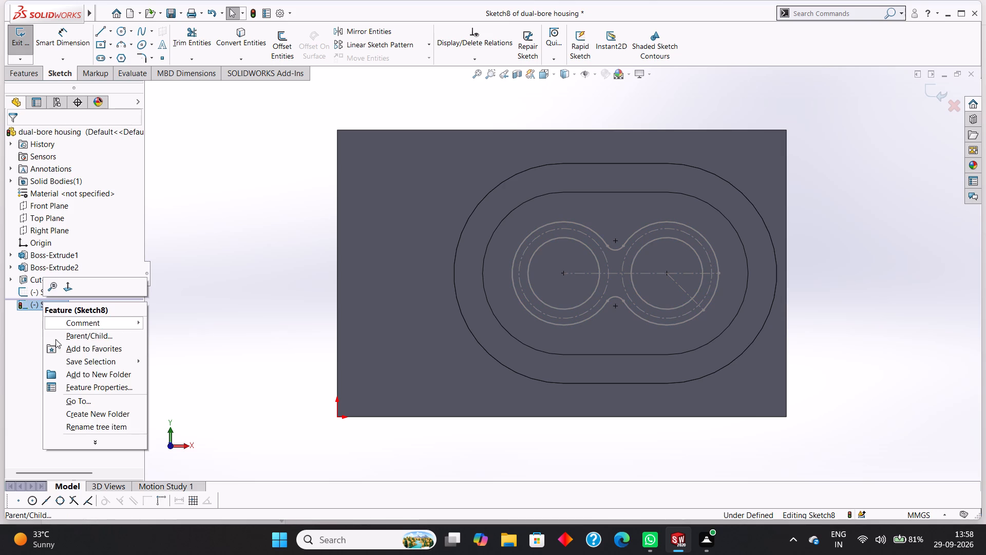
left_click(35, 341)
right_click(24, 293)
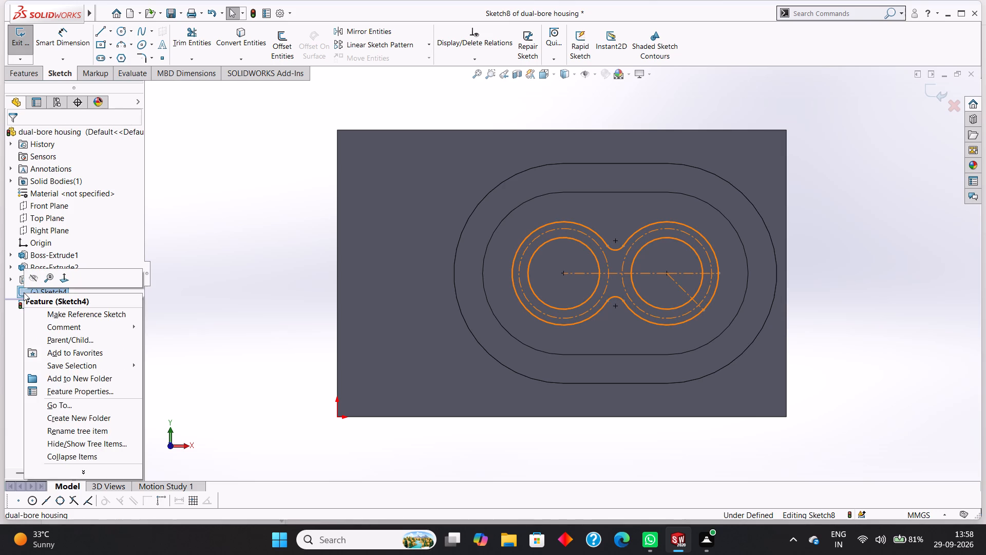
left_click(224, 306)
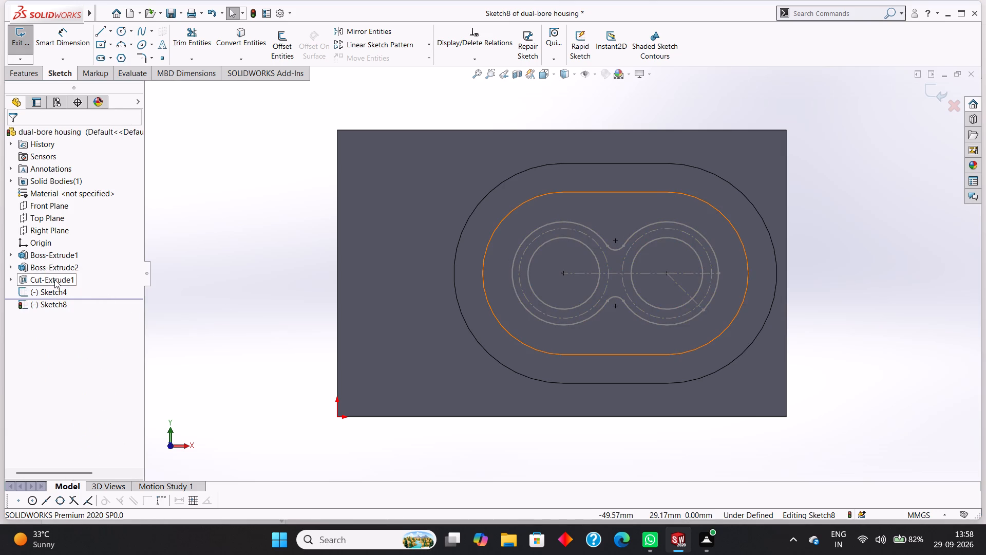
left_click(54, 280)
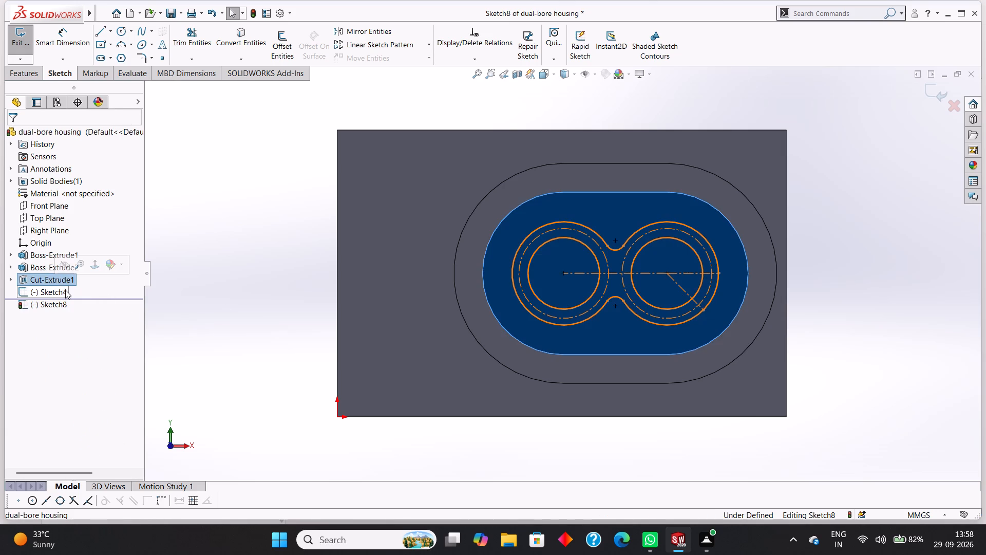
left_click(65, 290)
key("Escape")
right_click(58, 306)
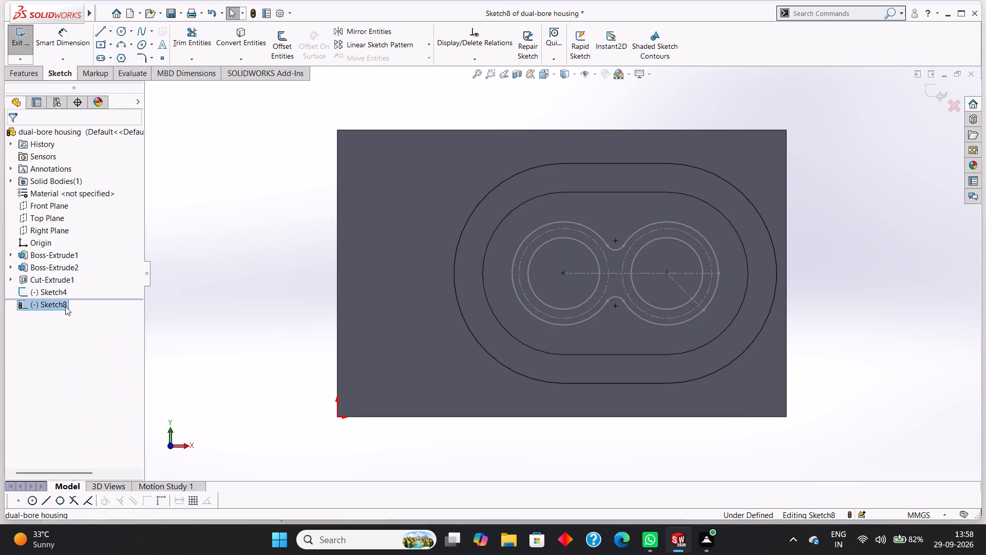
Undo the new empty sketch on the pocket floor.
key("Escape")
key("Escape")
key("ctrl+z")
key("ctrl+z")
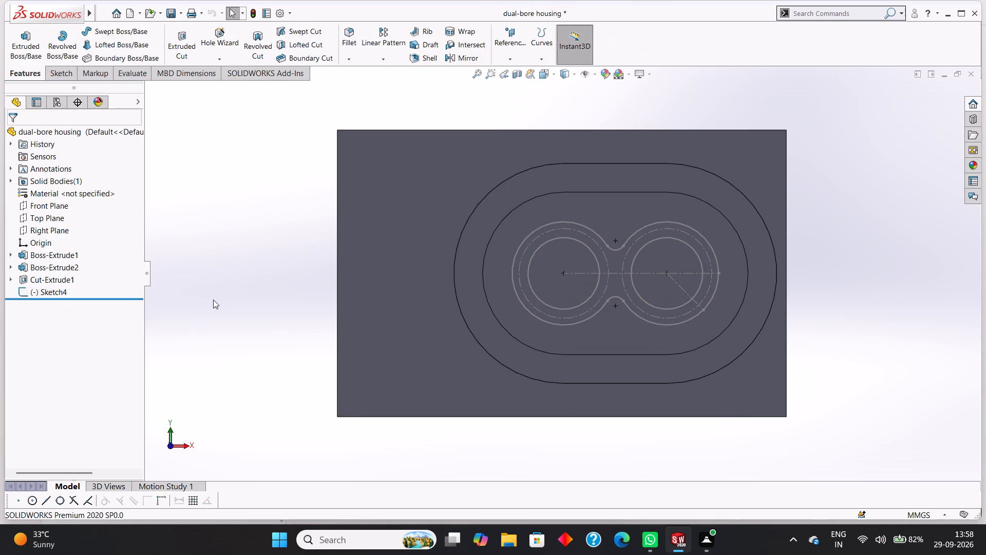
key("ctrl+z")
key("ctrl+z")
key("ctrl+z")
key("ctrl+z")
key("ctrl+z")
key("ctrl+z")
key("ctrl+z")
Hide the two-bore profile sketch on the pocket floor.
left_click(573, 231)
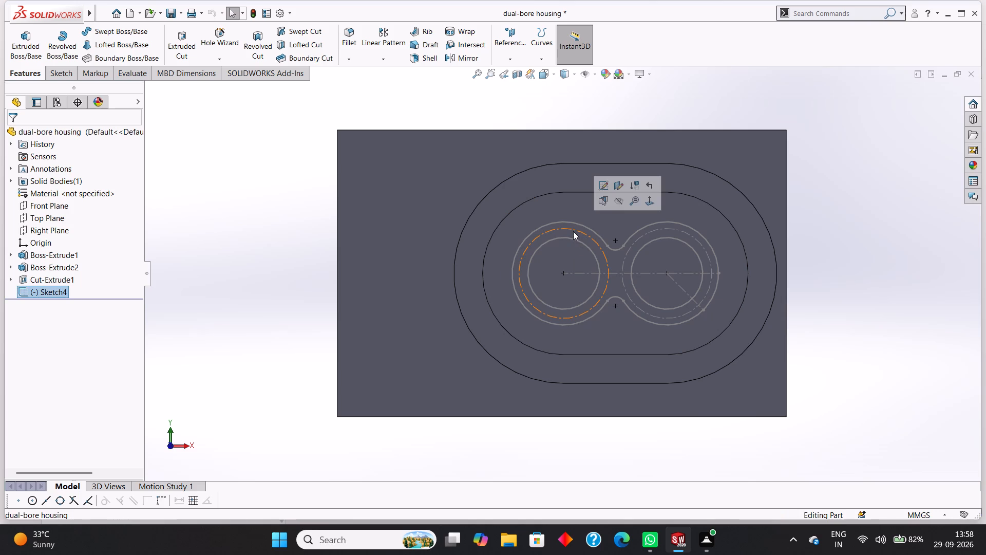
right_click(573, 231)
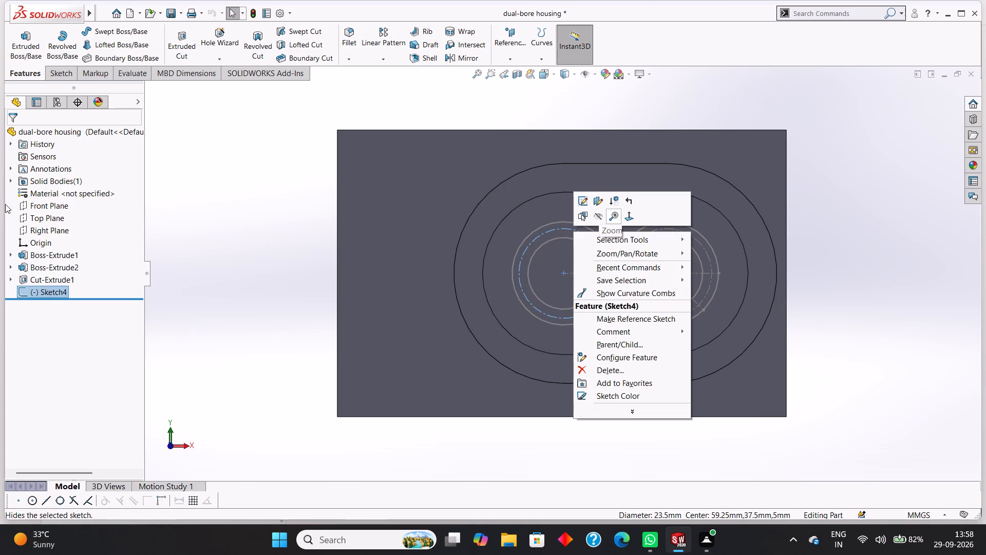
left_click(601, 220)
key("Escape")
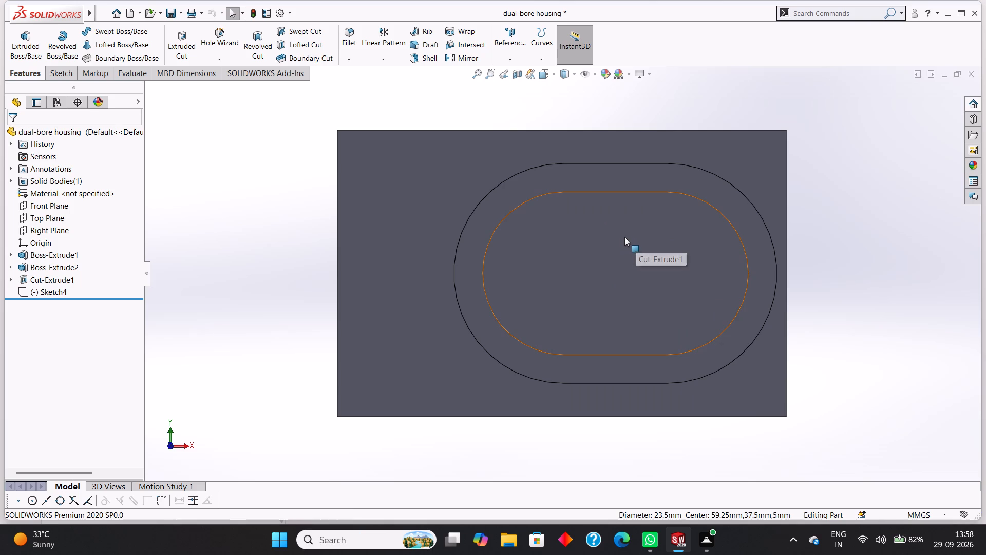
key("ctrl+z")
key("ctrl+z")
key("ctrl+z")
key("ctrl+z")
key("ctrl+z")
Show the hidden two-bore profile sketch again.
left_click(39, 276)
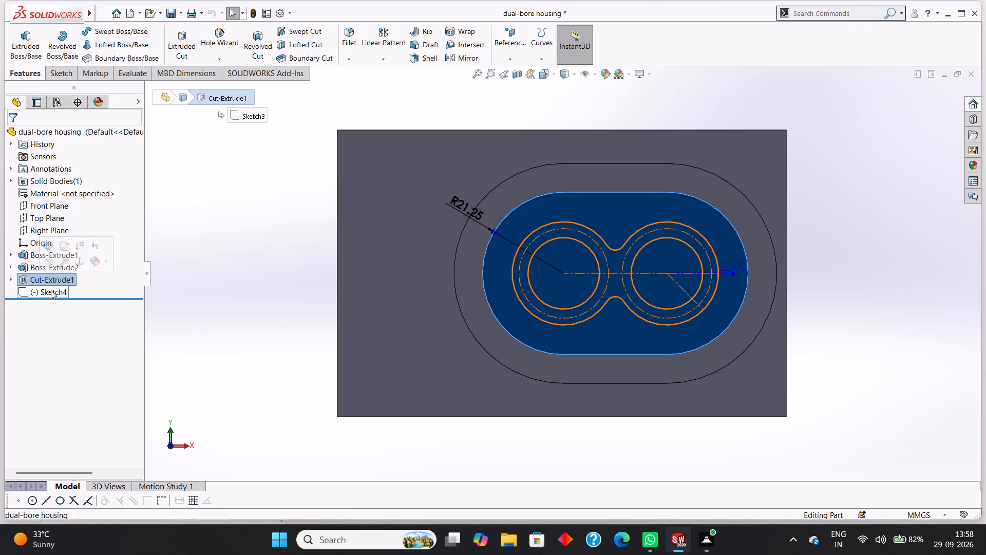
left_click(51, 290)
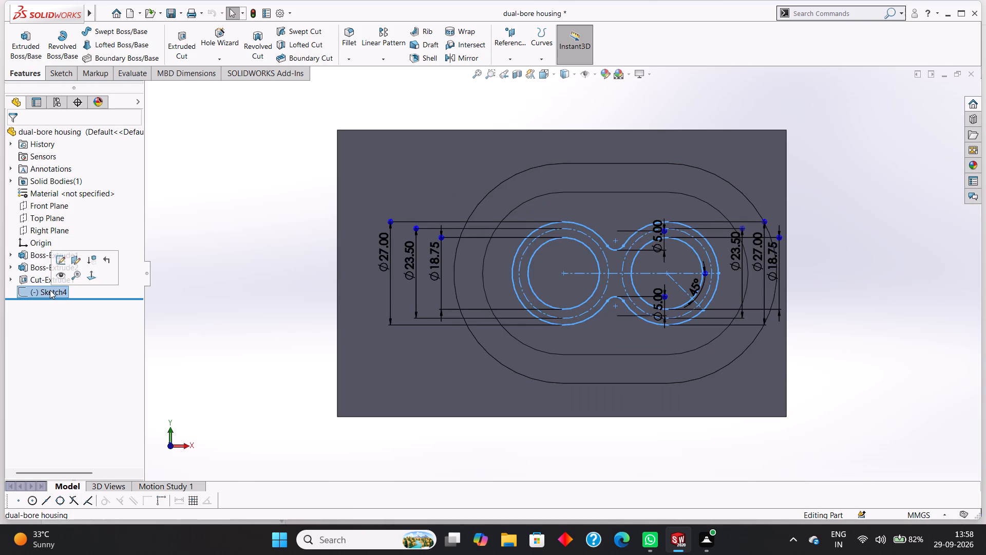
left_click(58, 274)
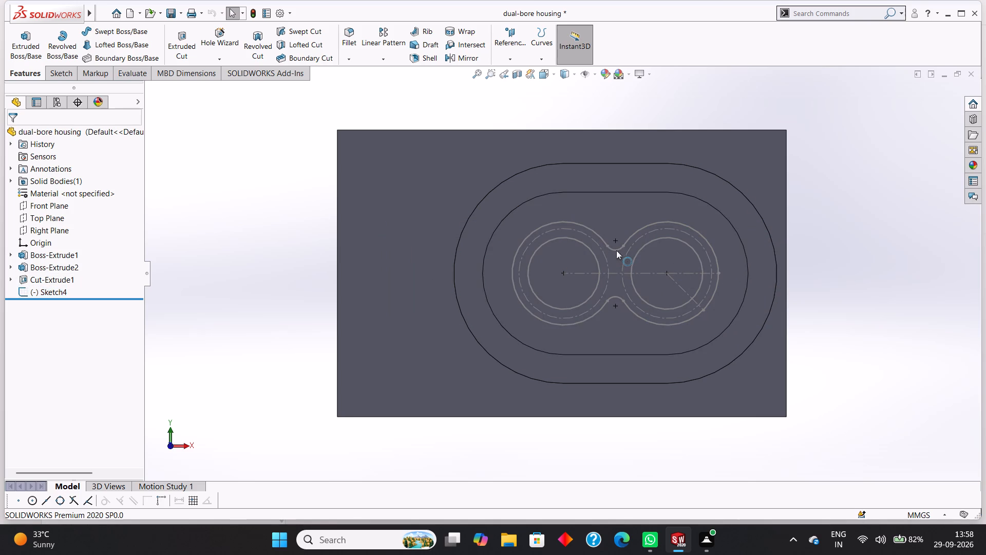
Delete the two-bore profile sketch on the pocket floor.
right_click(585, 228)
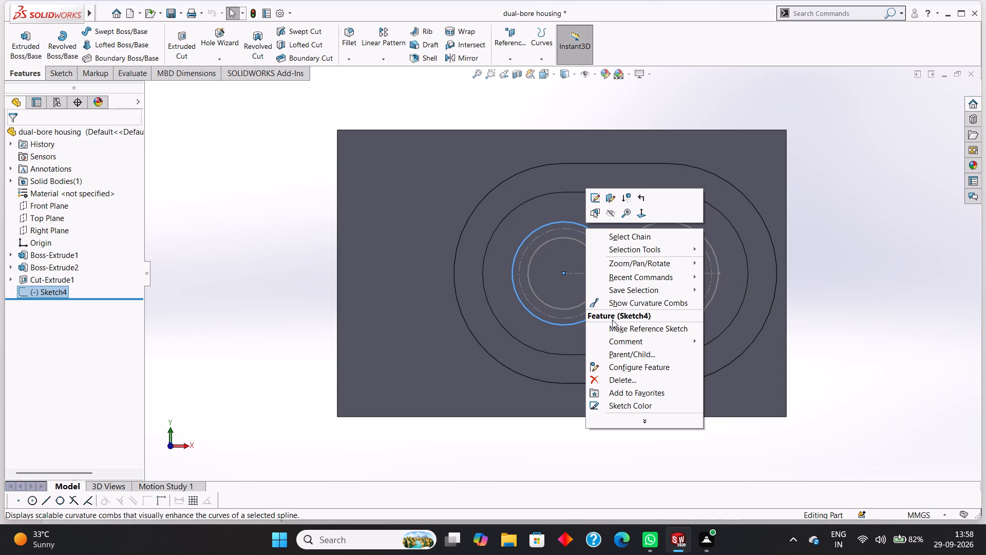
left_click(619, 376)
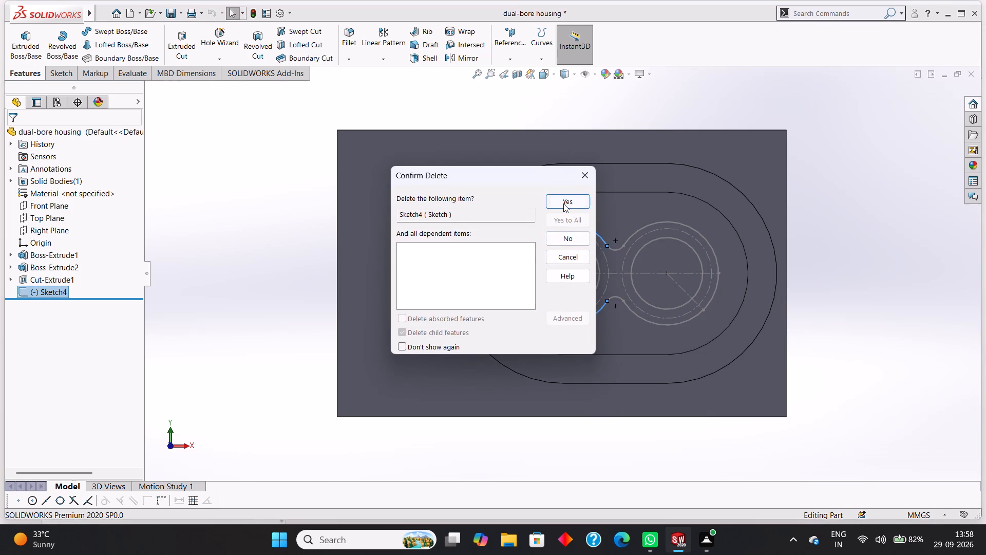
left_click(563, 203)
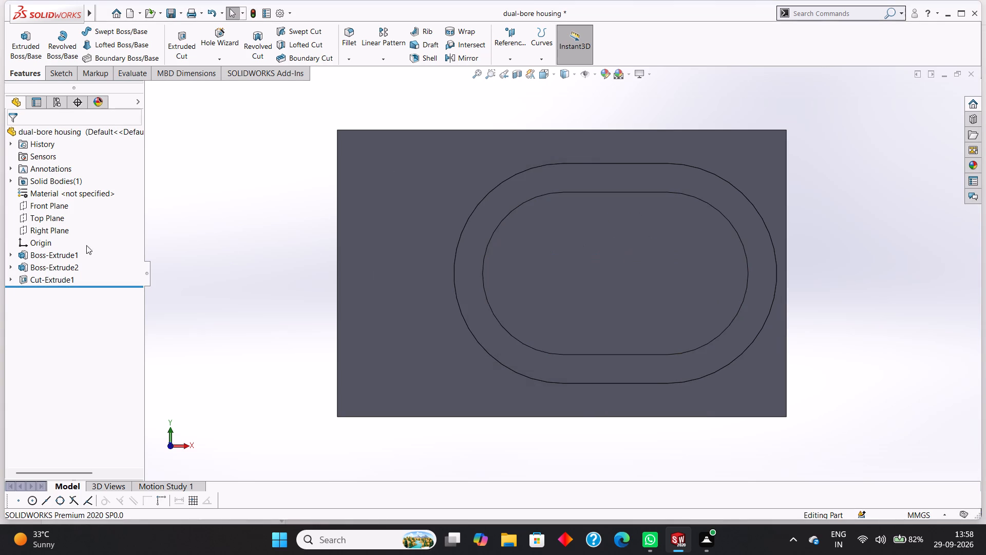
Start a new sketch on the pocket floor and draw a horizontal centerline joining the centres of the pocket's two end arcs.
left_click(62, 281)
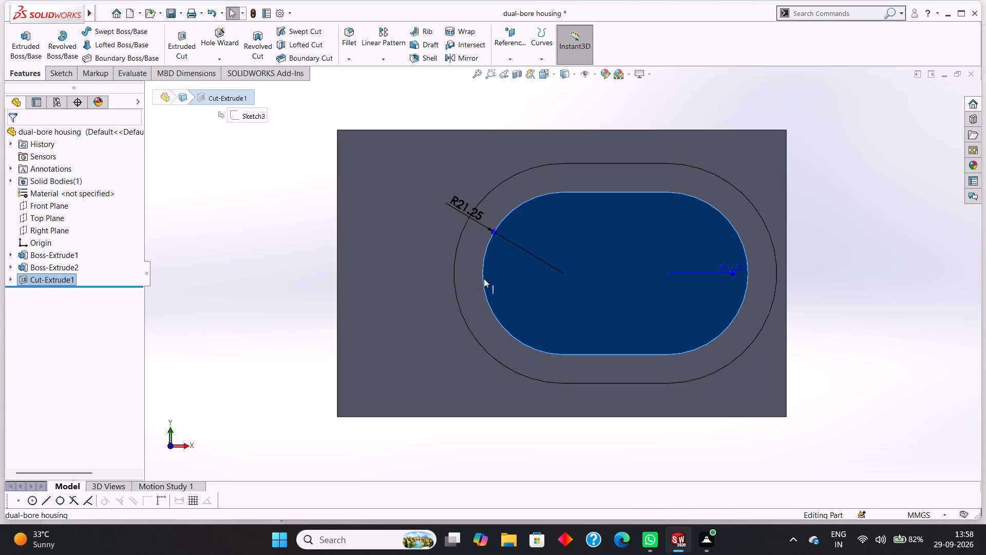
key("Escape")
right_click(624, 243)
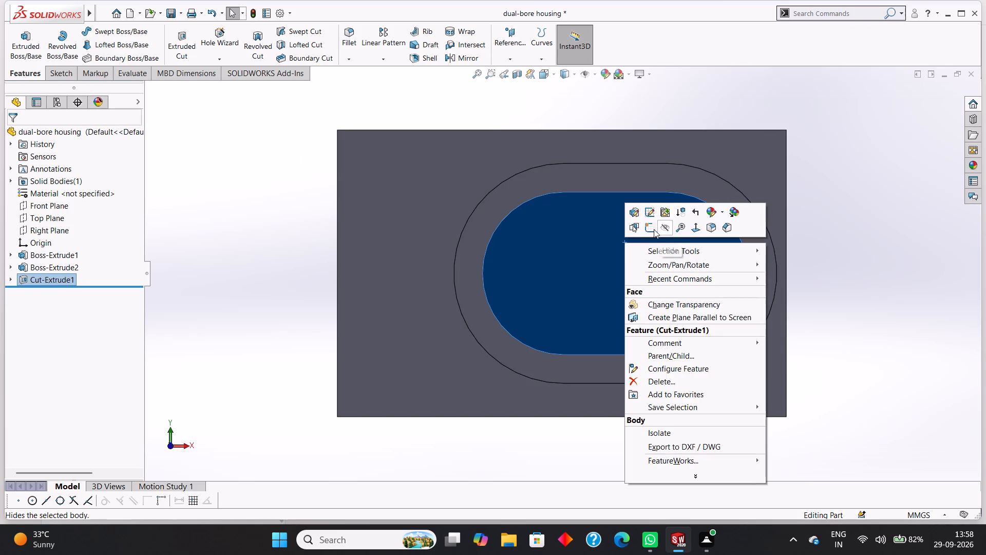
left_click(649, 228)
key("Escape")
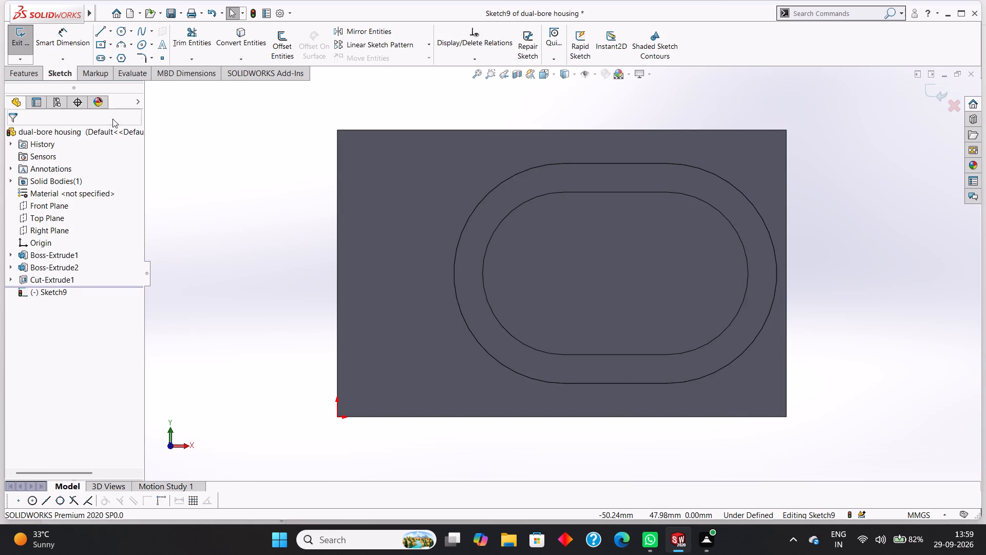
left_click(112, 36)
left_click(123, 56)
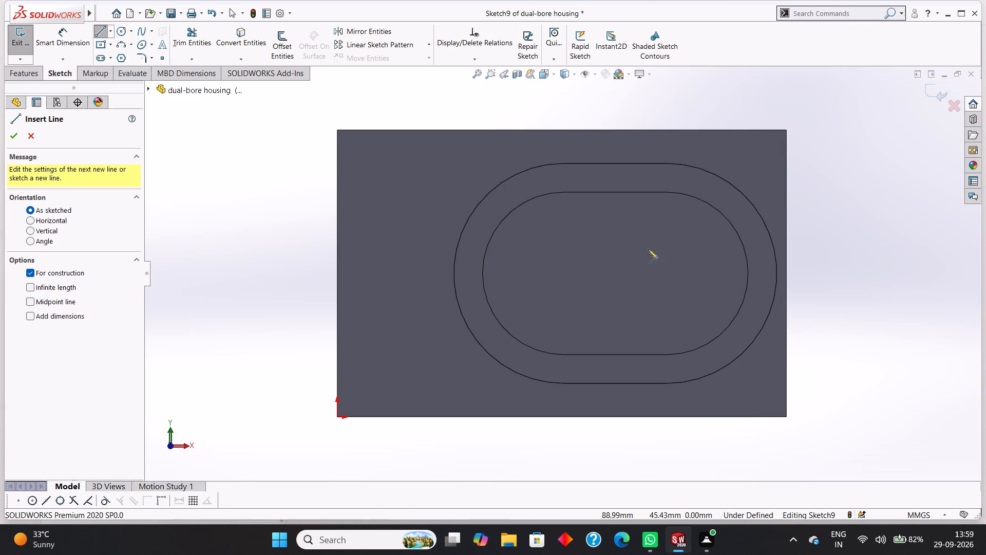
left_click(566, 274)
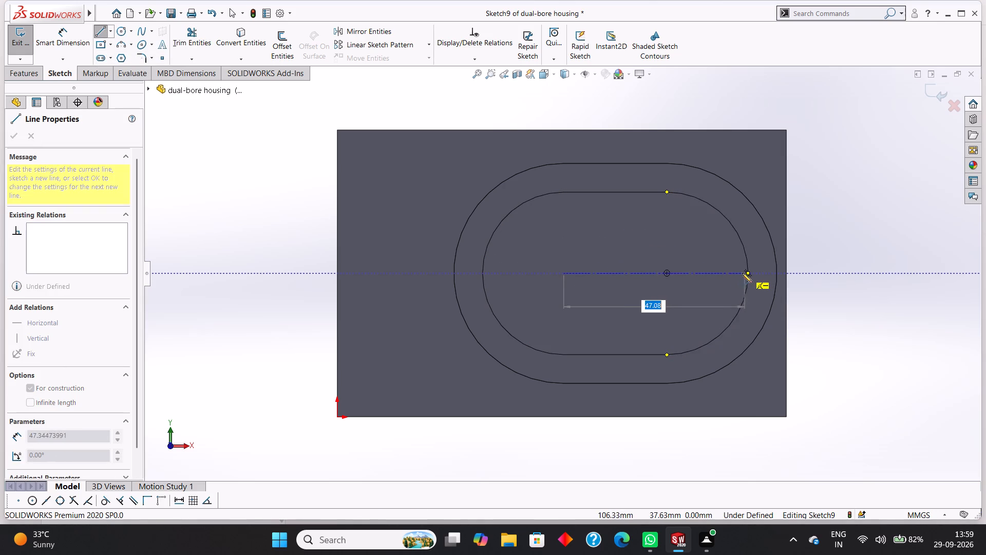
left_click(667, 274)
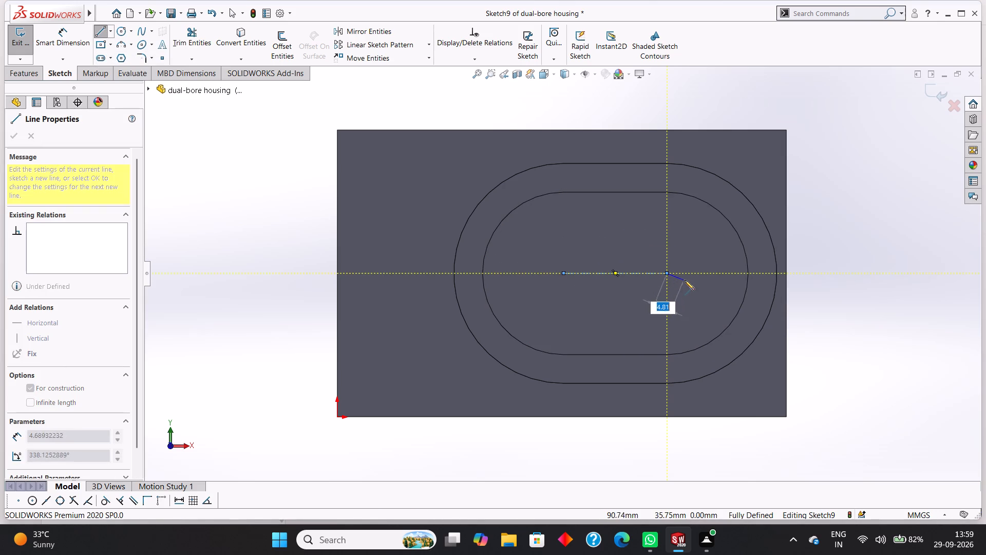
right_click(686, 281)
left_click(712, 285)
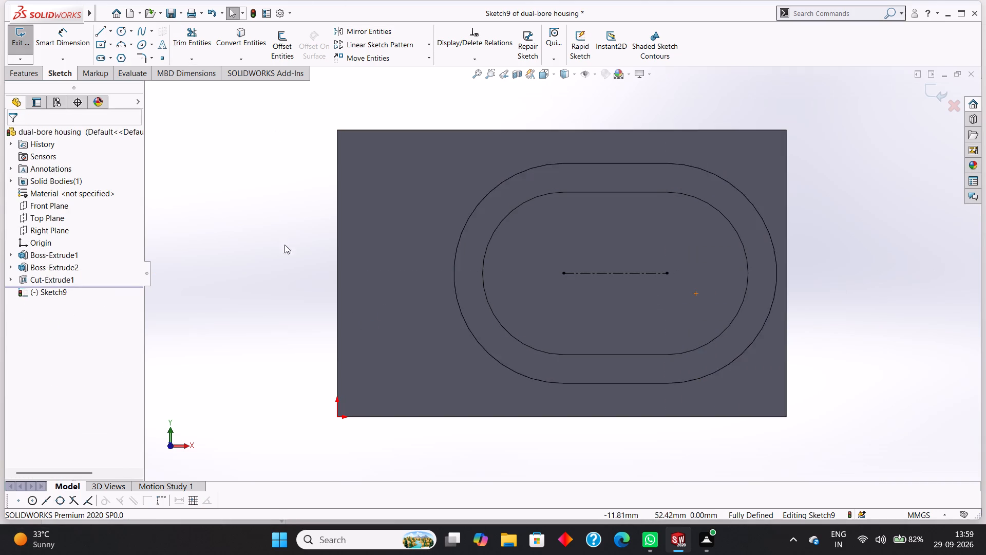
Sketch a circle of about 9.5 mm radius centred on the centerline's left endpoint.
left_click(125, 29)
left_click(566, 274)
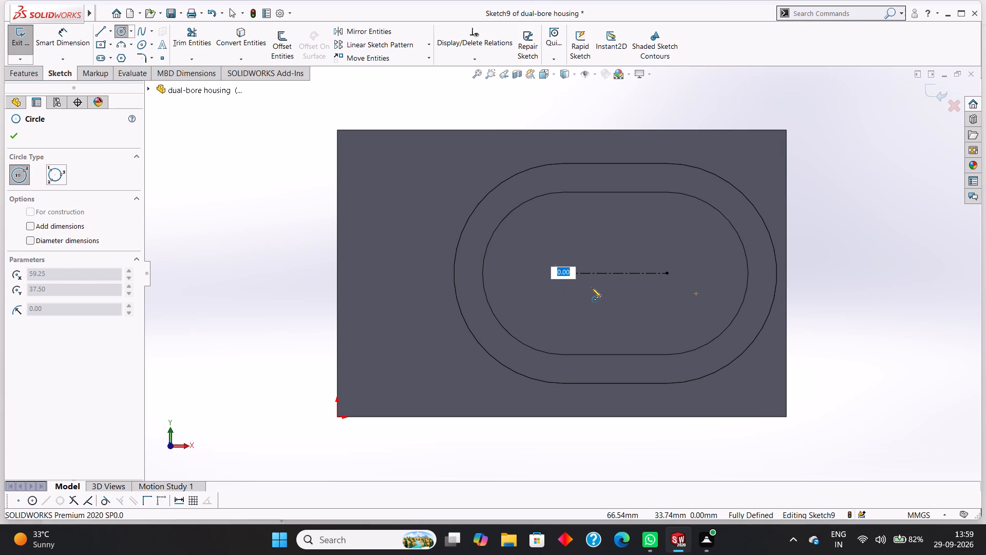
key("Escape")
left_click(124, 31)
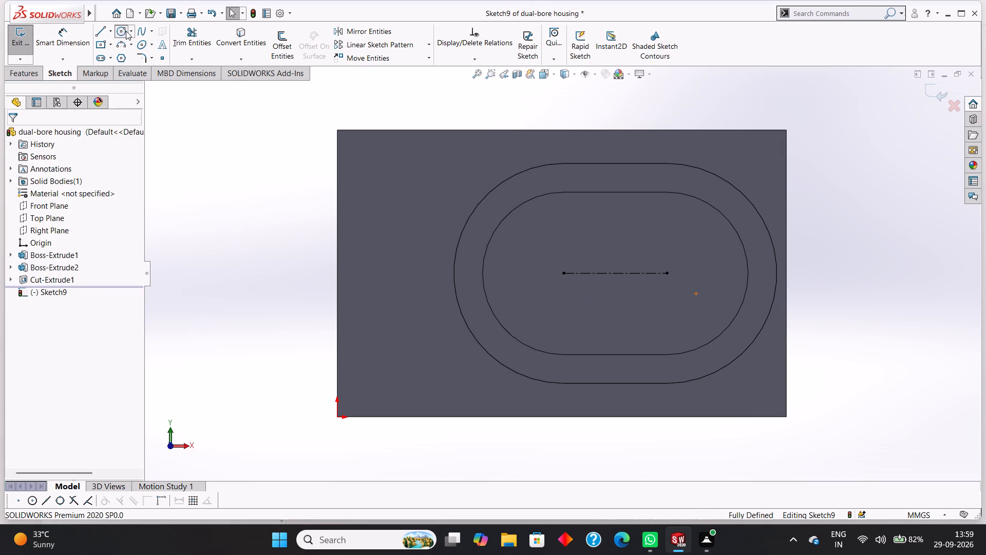
left_click_drag(563, 273, 575, 287)
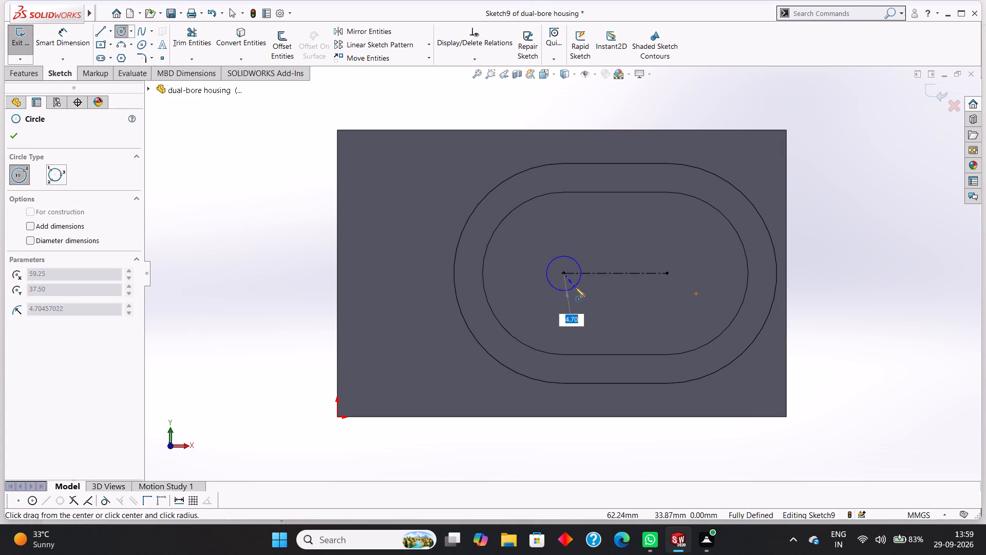
left_click_drag(575, 287, 590, 295)
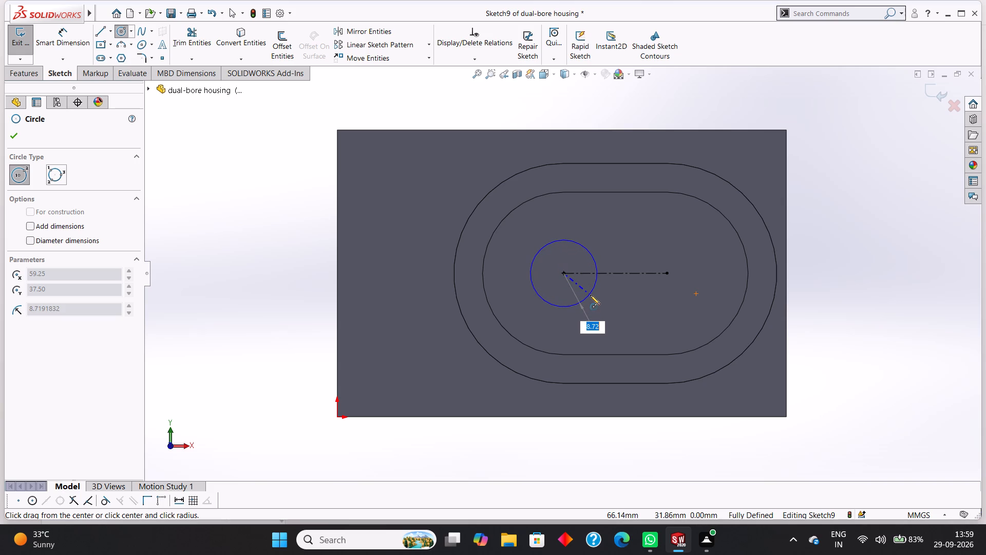
left_click_drag(590, 295, 591, 295)
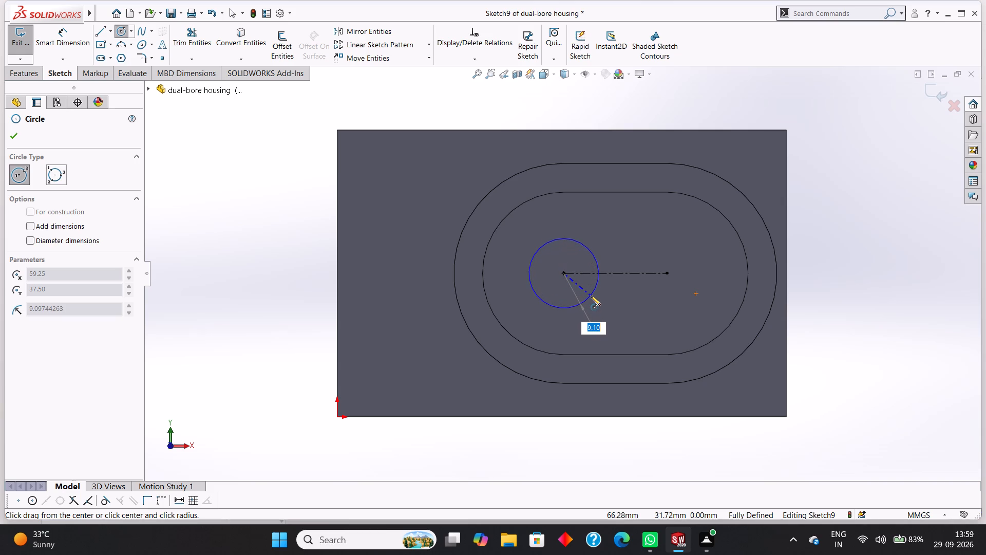
left_click_drag(591, 295, 592, 297)
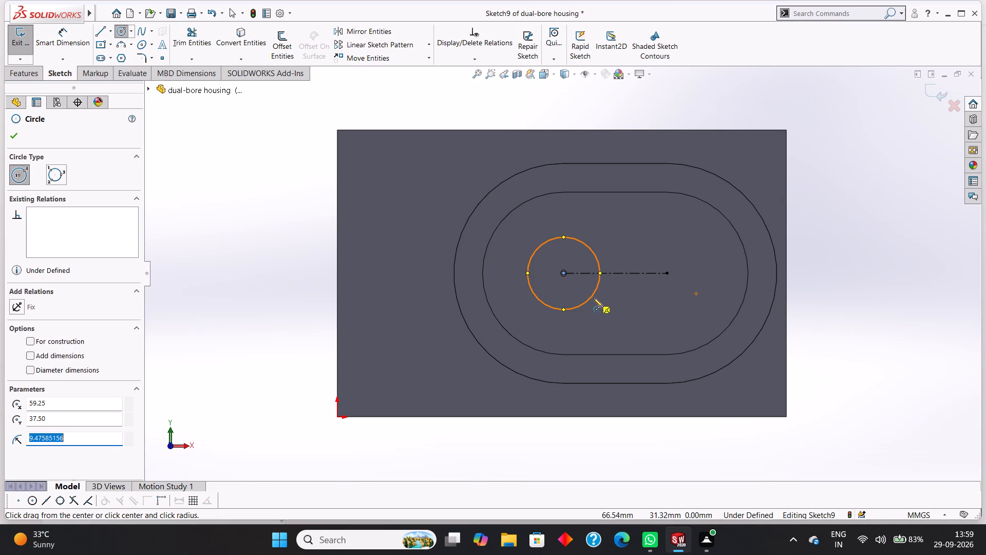
left_click(11, 137)
Sketch a second circle of about 7.3 mm radius centred on the centerline's right endpoint.
left_click(123, 33)
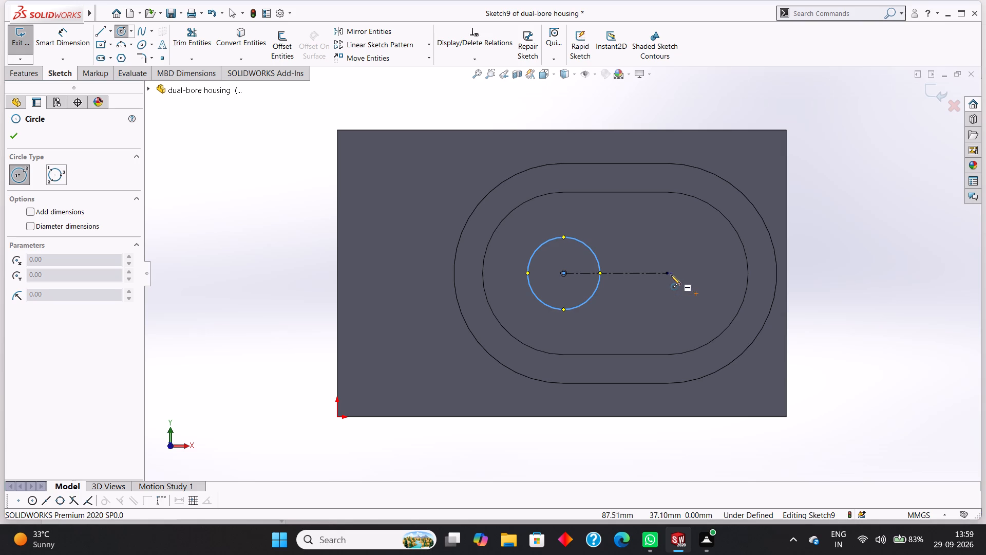
left_click(667, 273)
key("Escape")
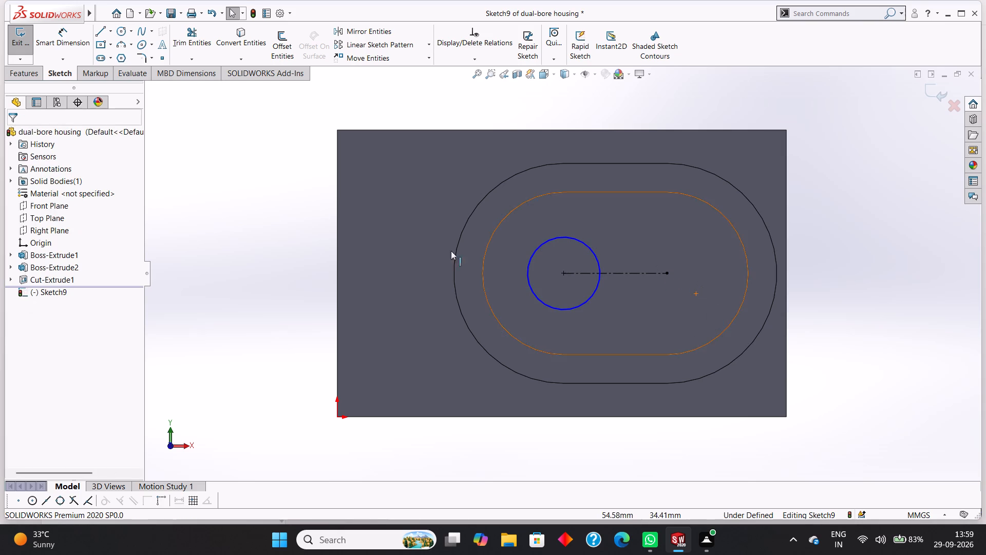
left_click(116, 29)
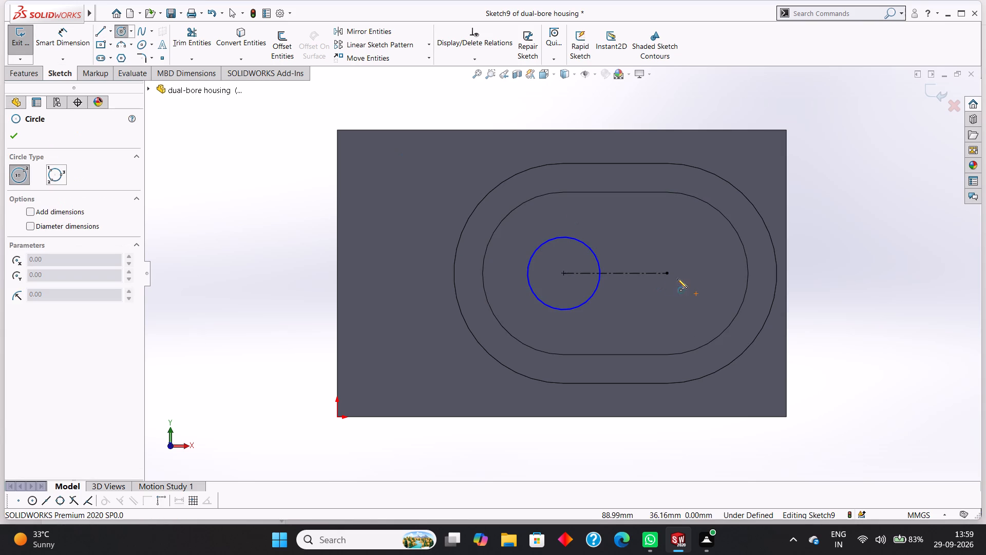
left_click_drag(669, 274, 690, 289)
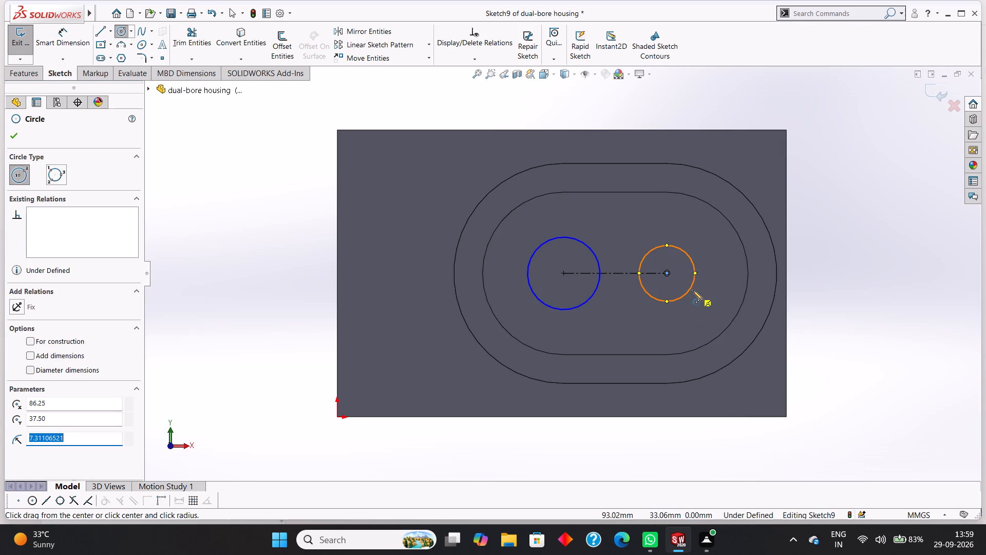
left_click(17, 134)
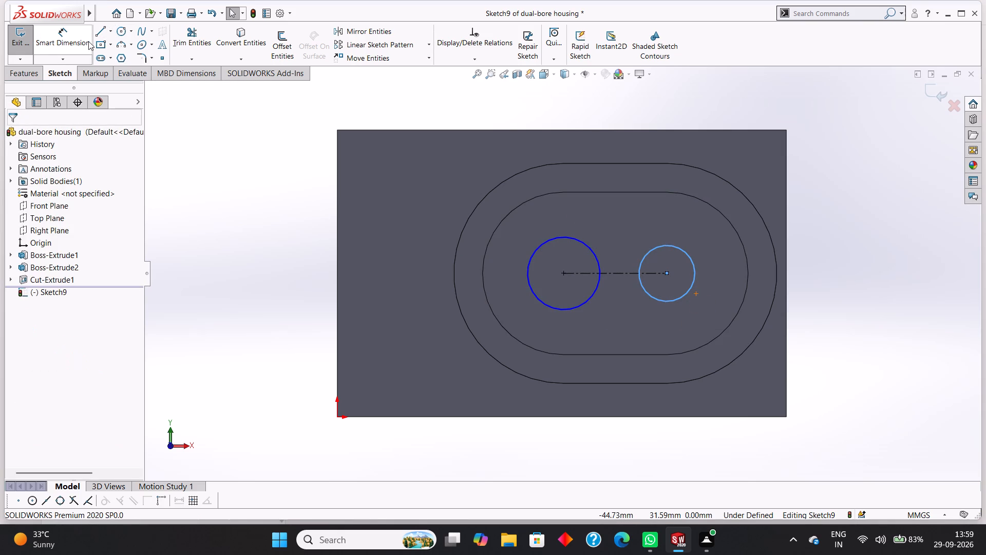
Dimension both circles to a diameter of 18.75 mm each.
left_click(67, 32)
left_click(547, 238)
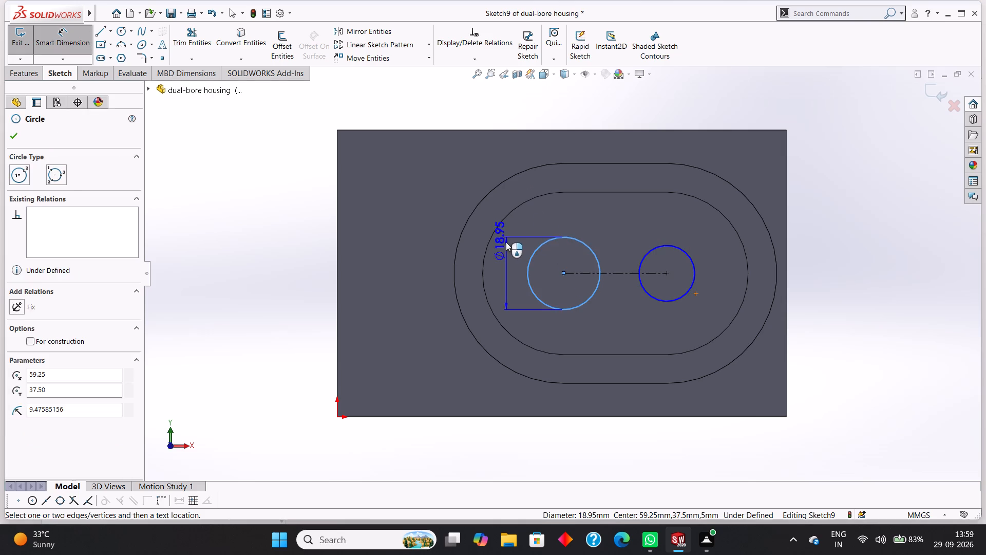
left_click(504, 244)
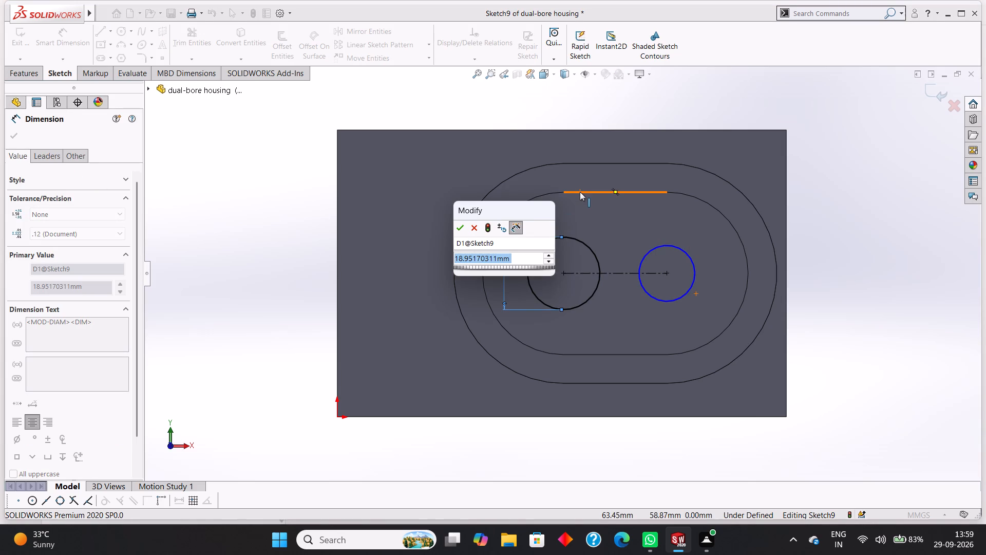
type("18.75")
key("Return")
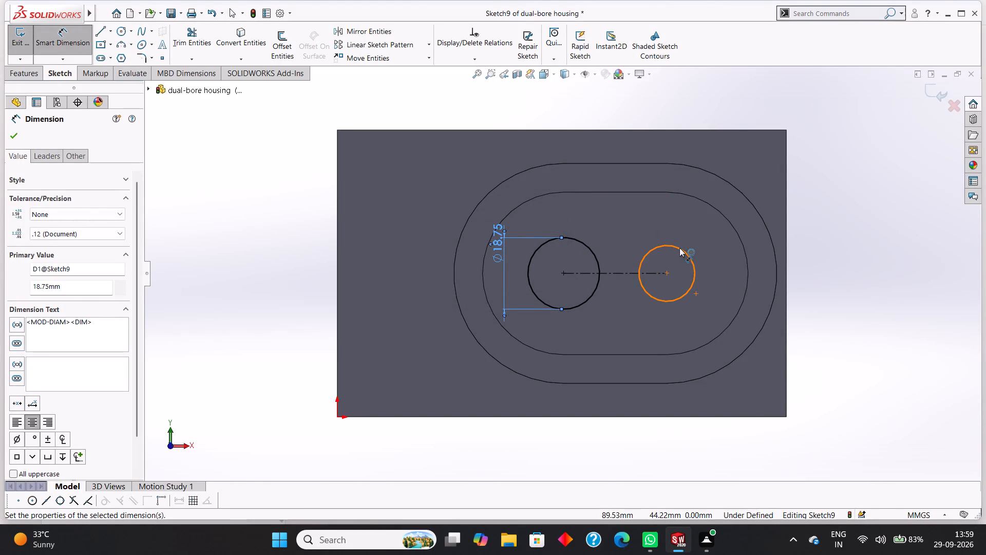
left_click(678, 247)
left_click(717, 251)
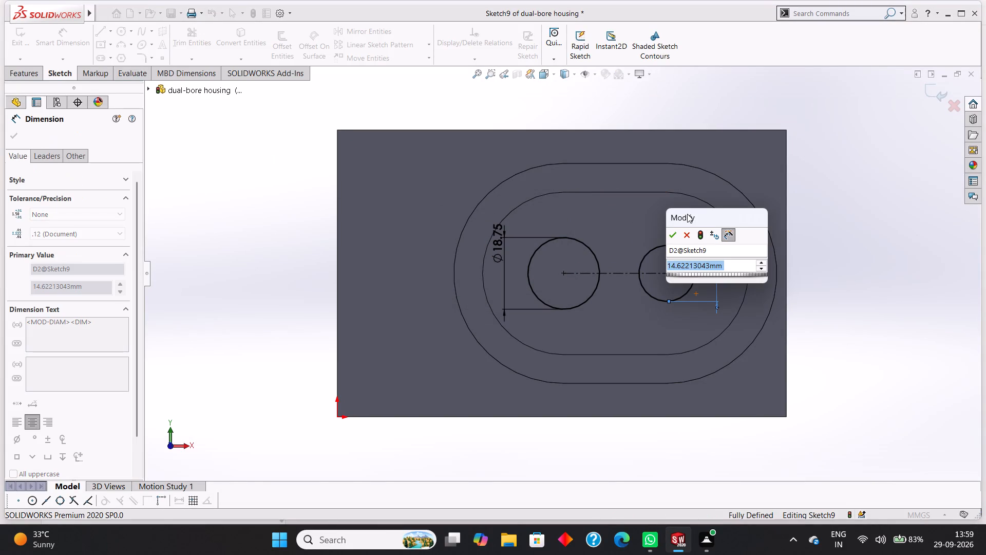
type("18.75")
key("Return")
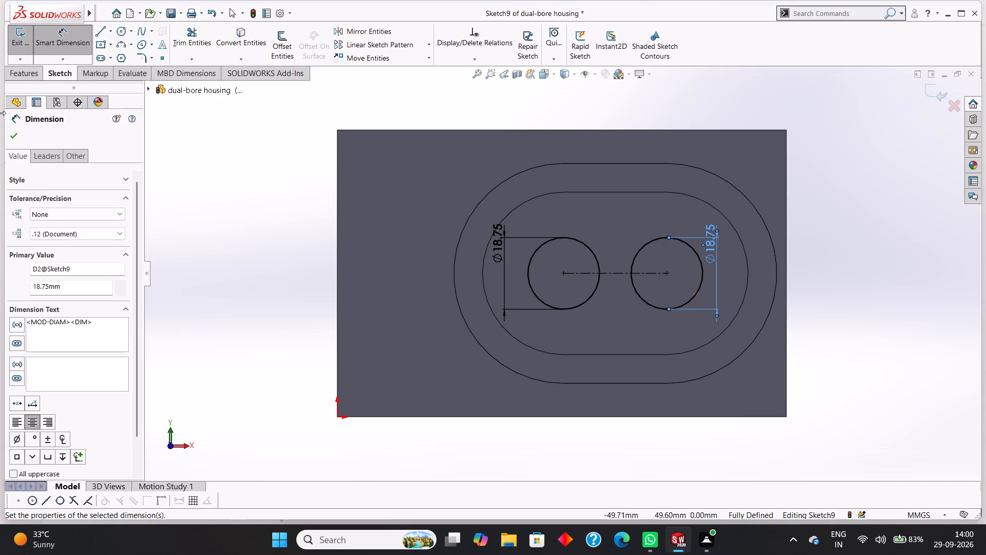
left_click(12, 133)
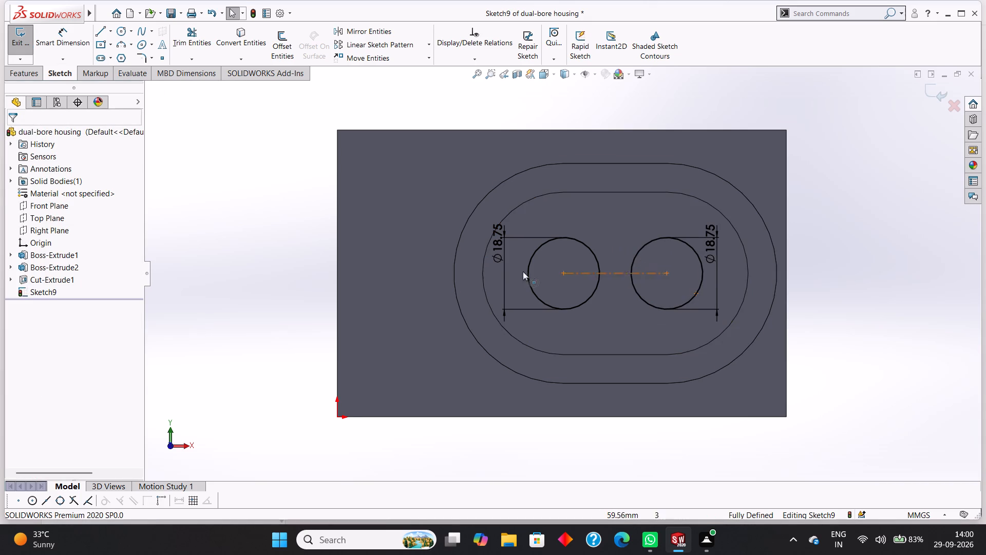
Cut the two circles out of the pocket floor with an Extruded Cut set to Through All.
left_click(26, 76)
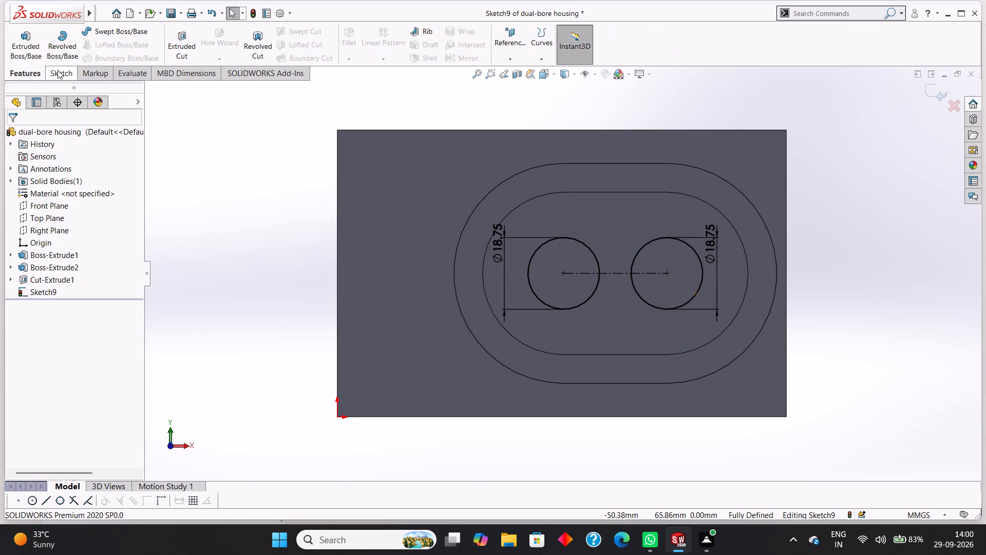
left_click(187, 49)
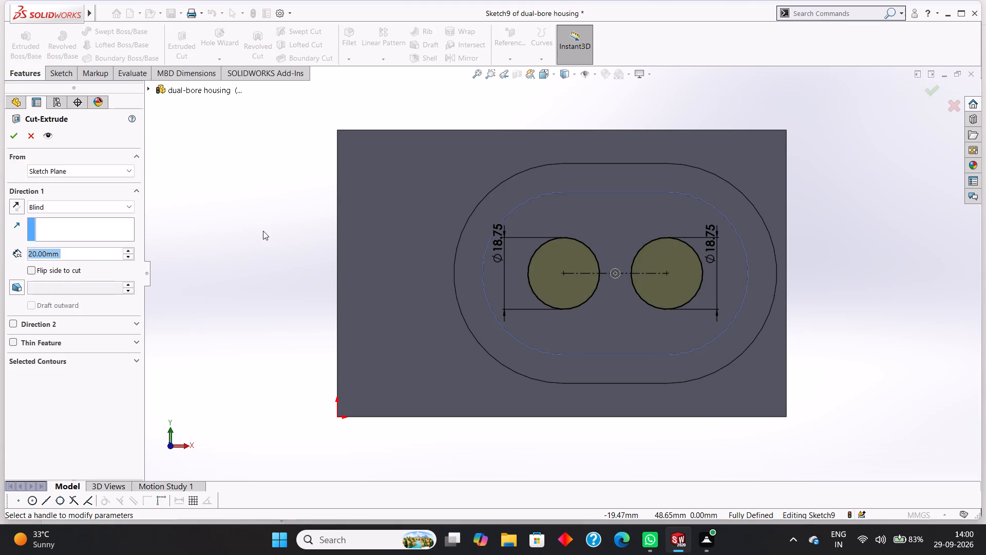
middle_click_drag(263, 231, 263, 146)
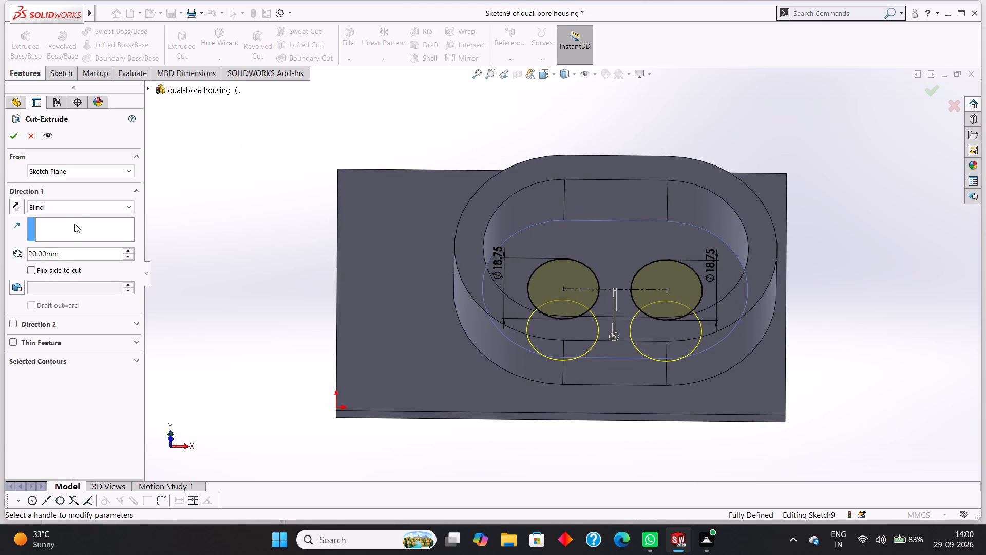
left_click(79, 210)
left_click(72, 225)
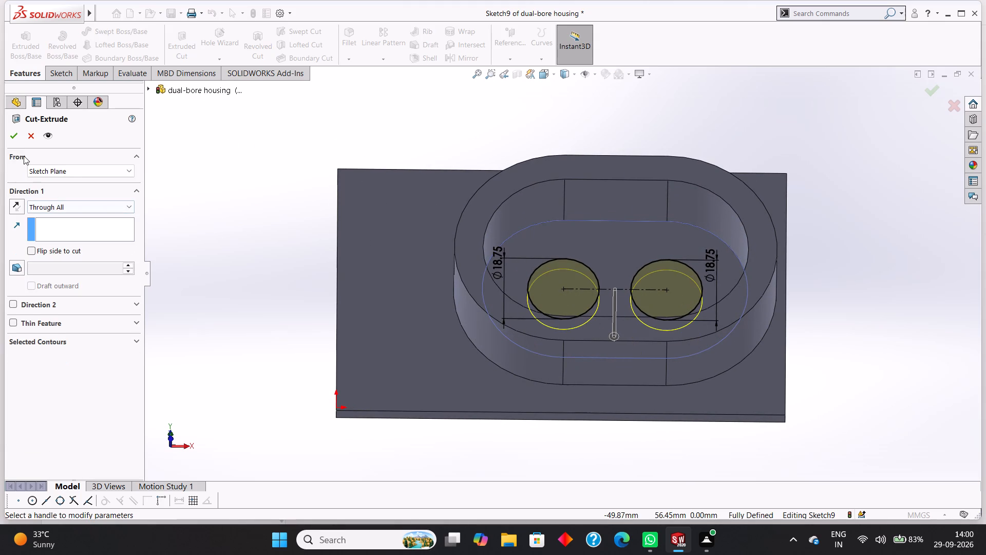
left_click(15, 140)
left_click(272, 192)
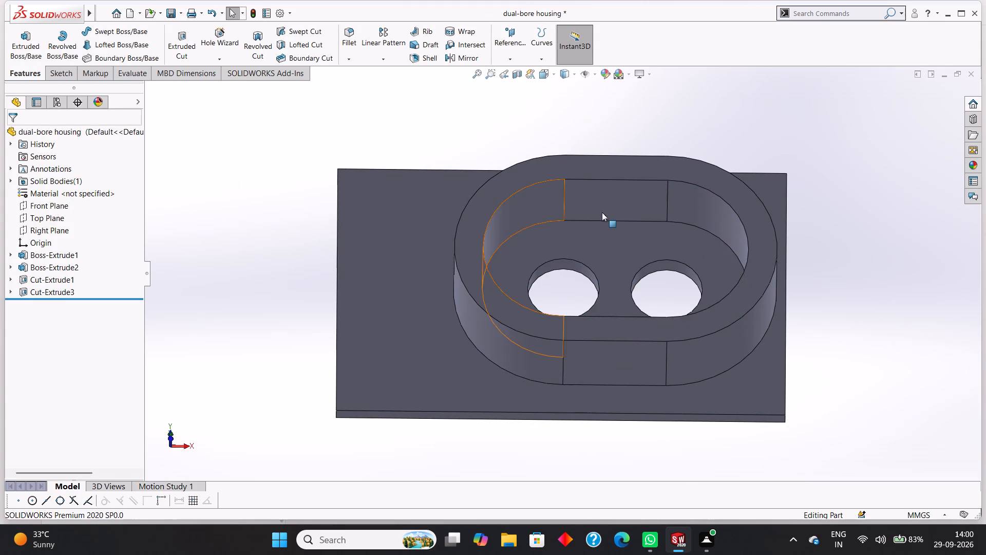
Start a sketch on the pocket floor and draw a horizontal centerline connecting the centres of the two bores.
left_click(606, 234)
left_click(651, 206)
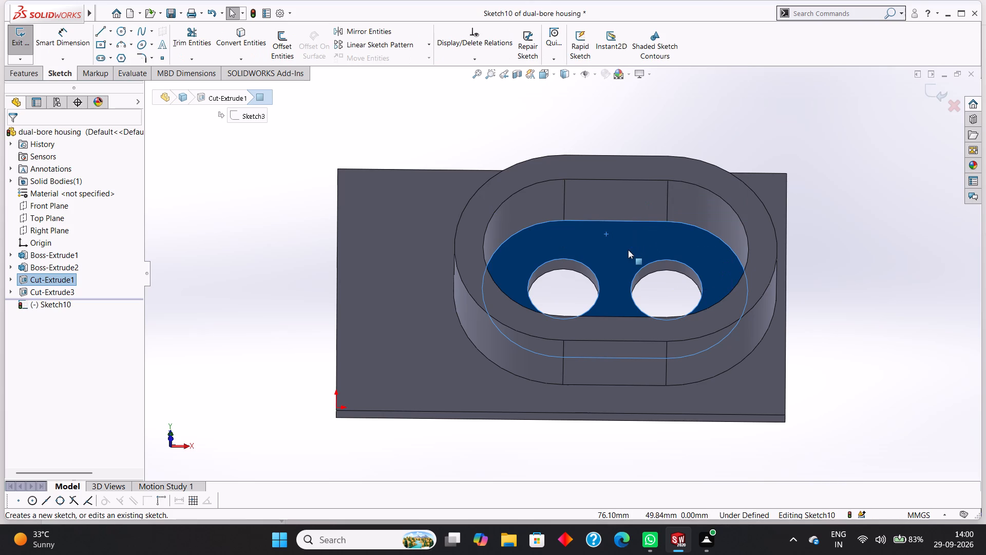
key("ctrl+8")
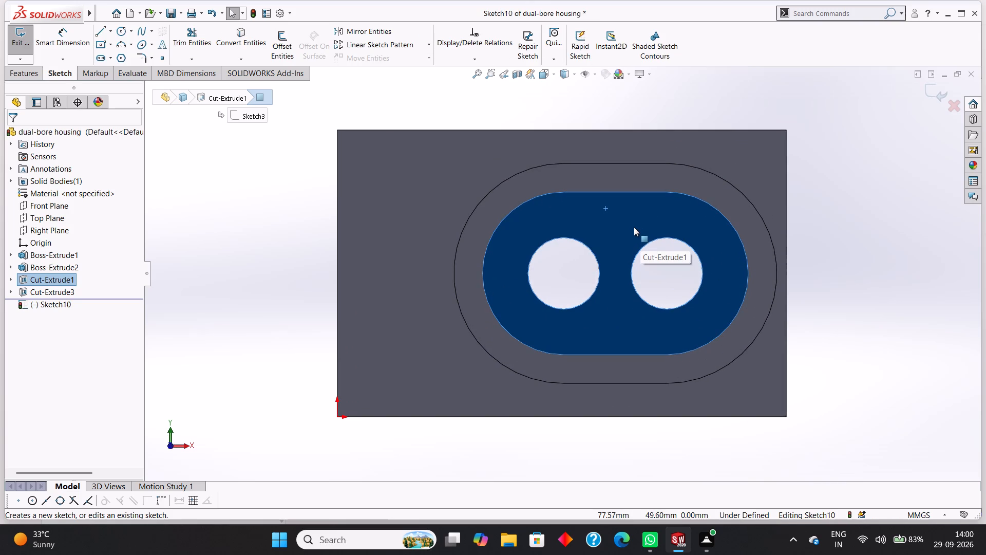
key("Escape")
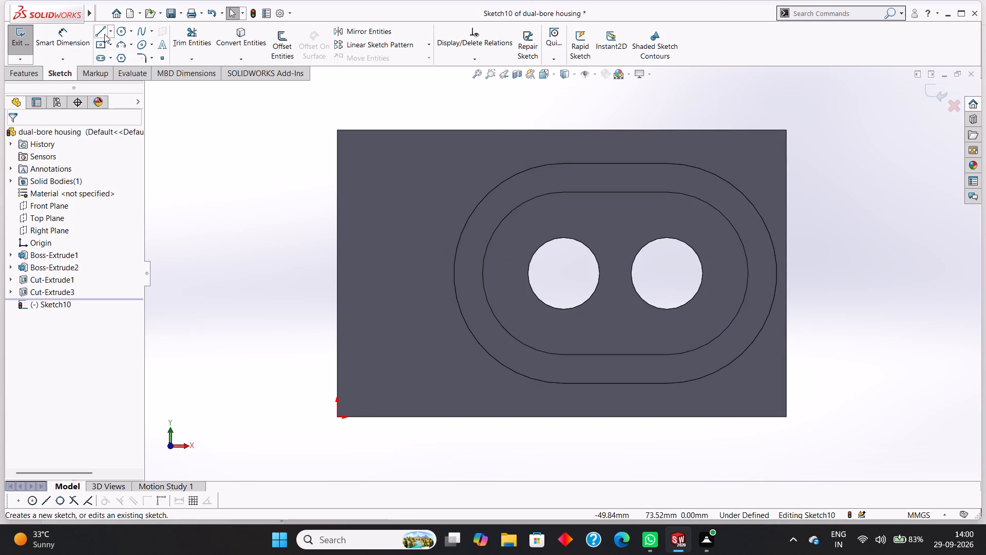
left_click(110, 34)
left_click(122, 56)
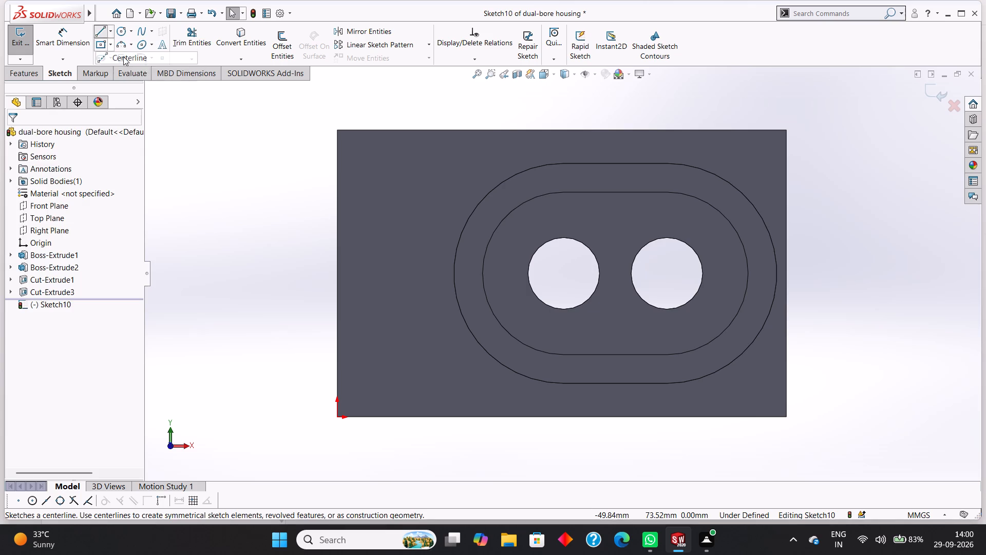
left_click(563, 272)
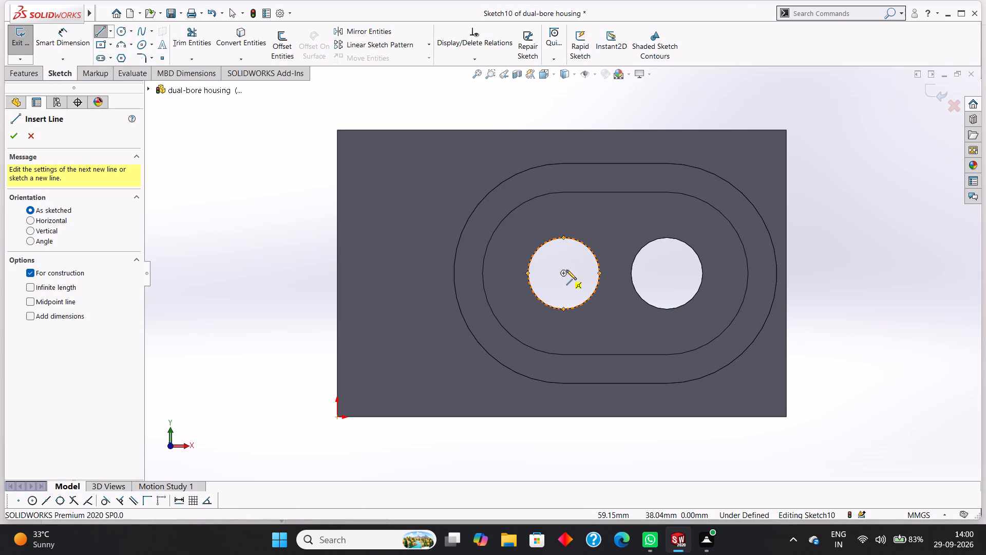
left_click(667, 274)
right_click(712, 254)
left_click(729, 264)
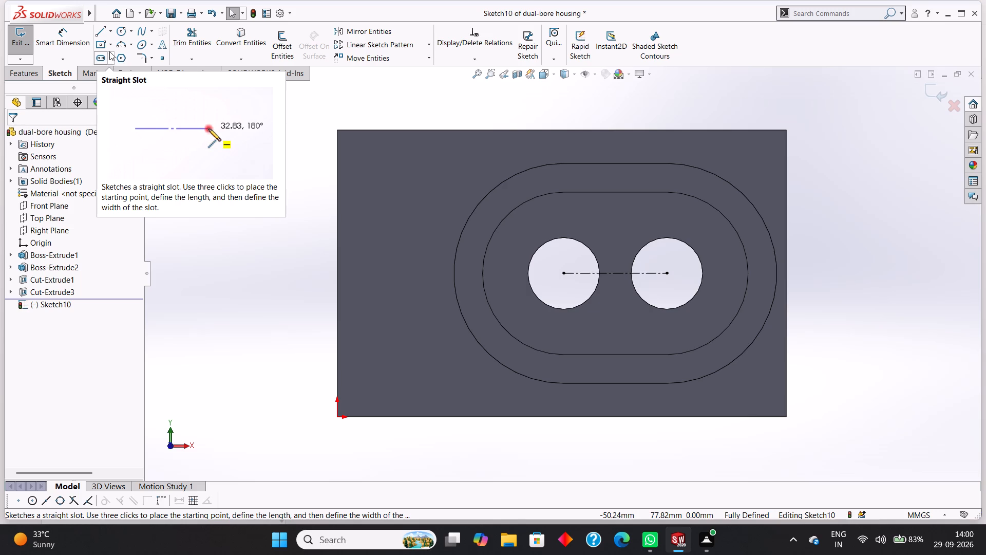
Sketch two circles of 13.5 mm radius, one centred on each endpoint of the centerline.
left_click(120, 33)
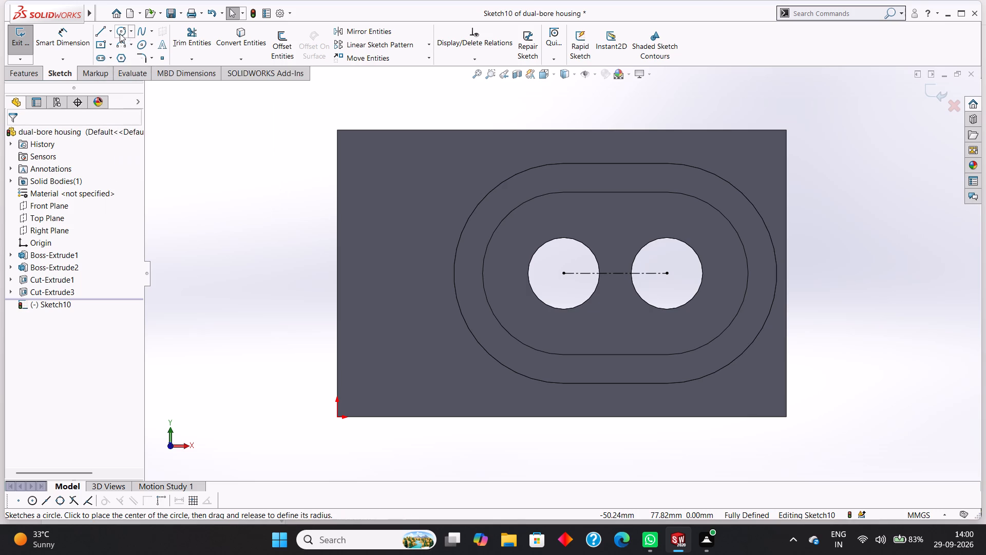
left_click(563, 272)
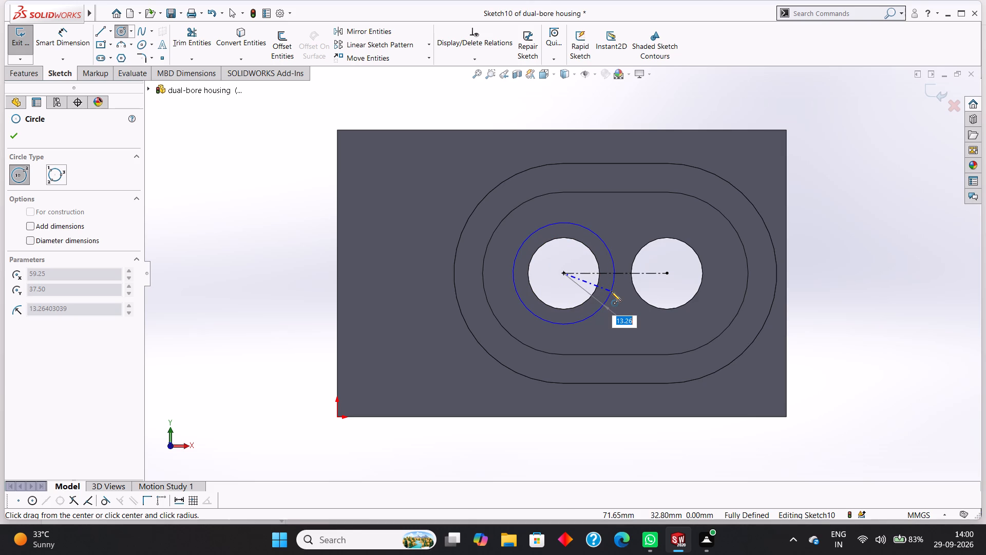
type("13.5")
key("Return")
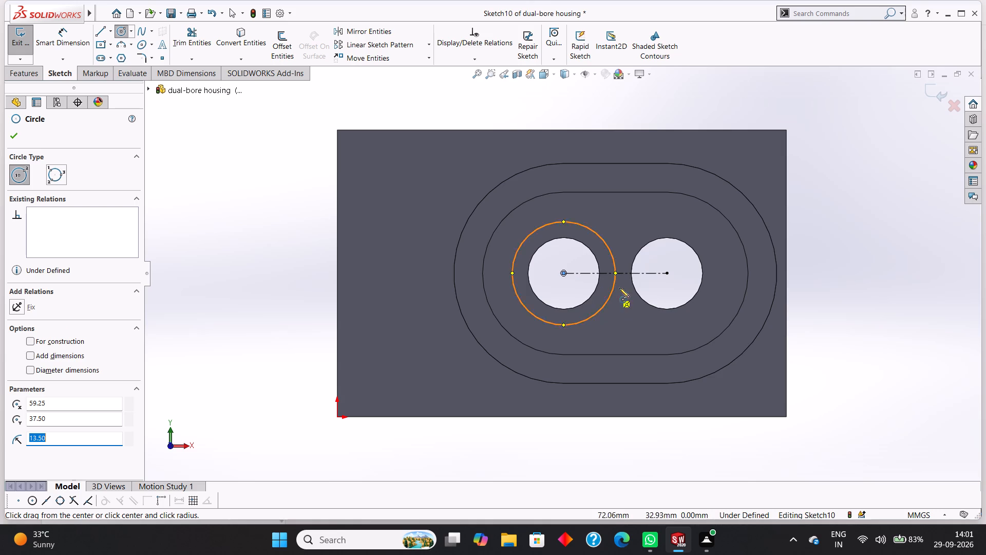
left_click(668, 272)
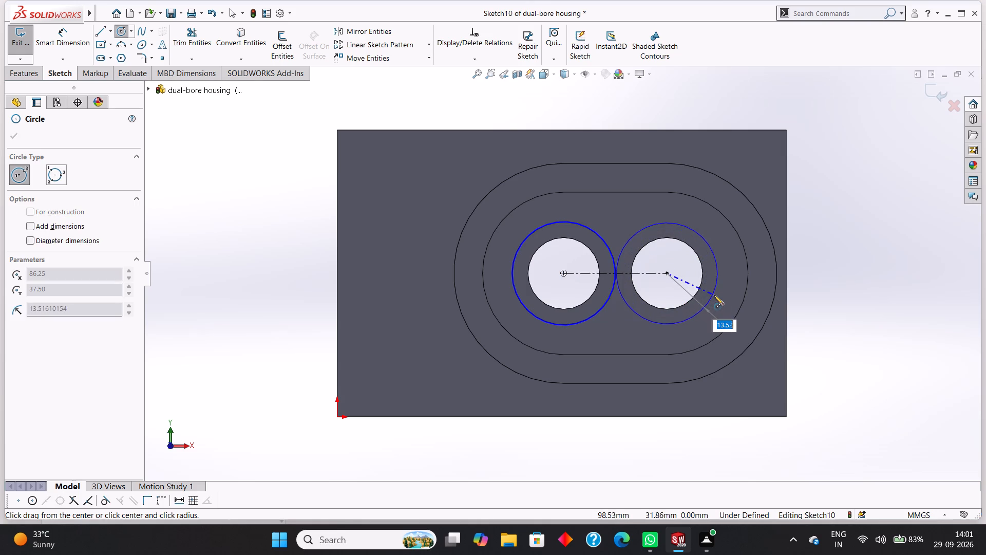
type("13.")
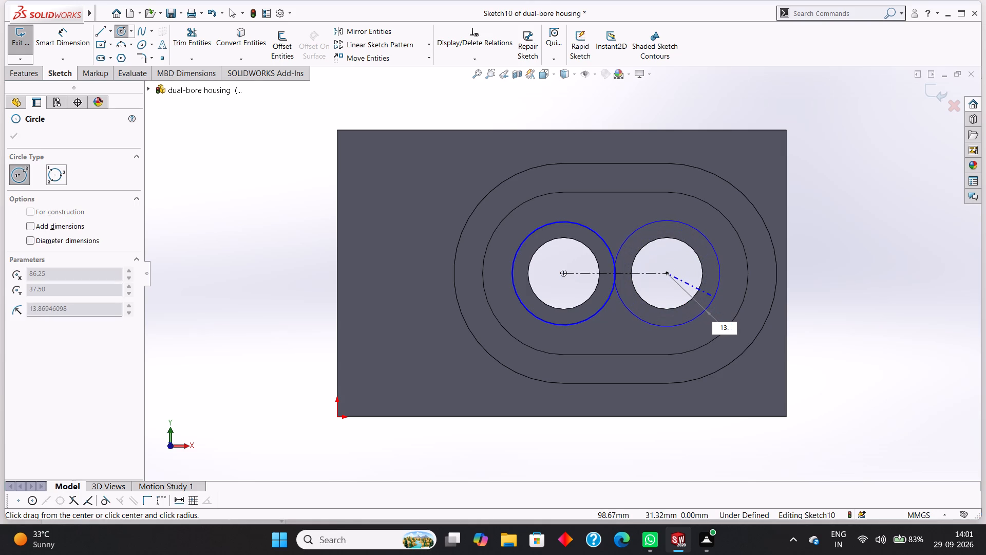
key("5")
key("Return")
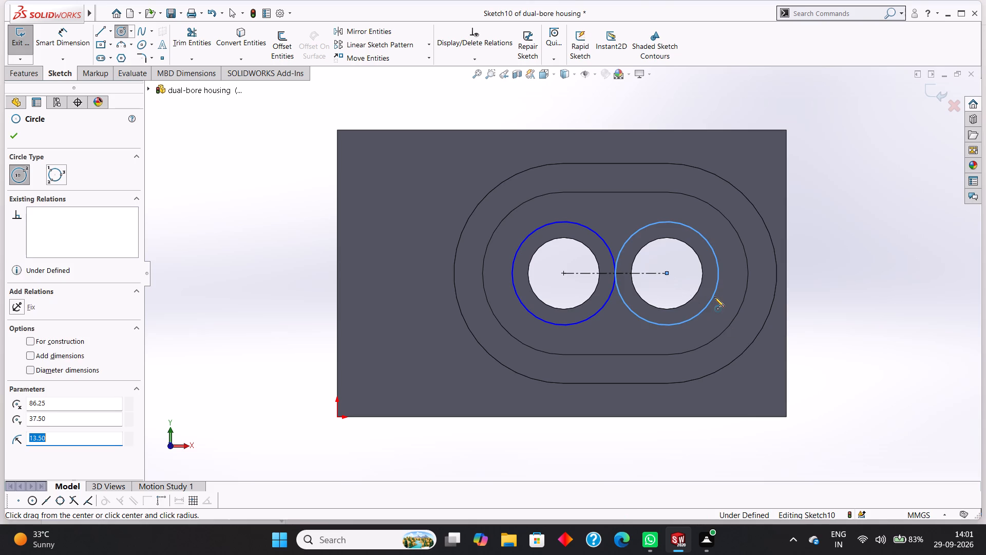
left_click(11, 136)
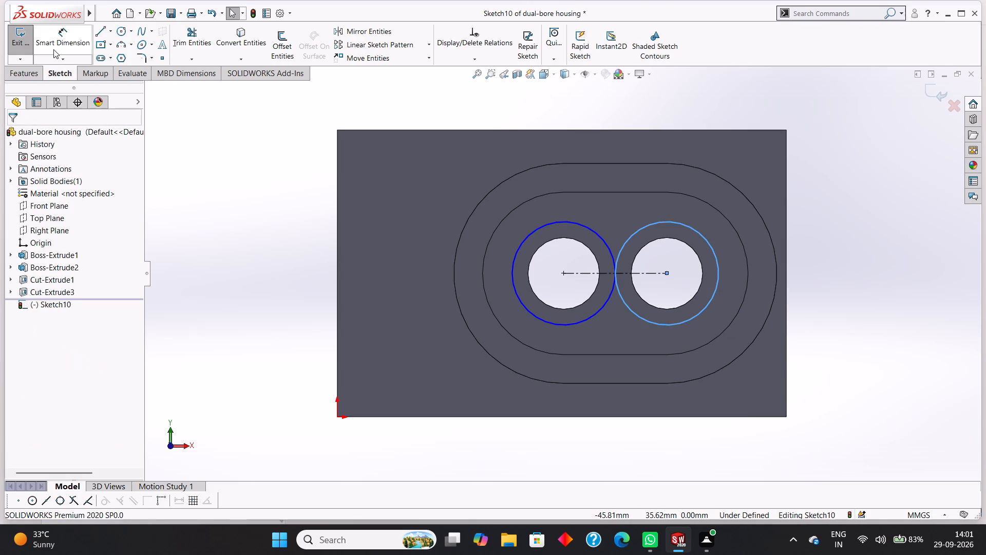
Dimension both outer circles to a diameter of 27 mm each.
left_click(55, 43)
left_click(540, 231)
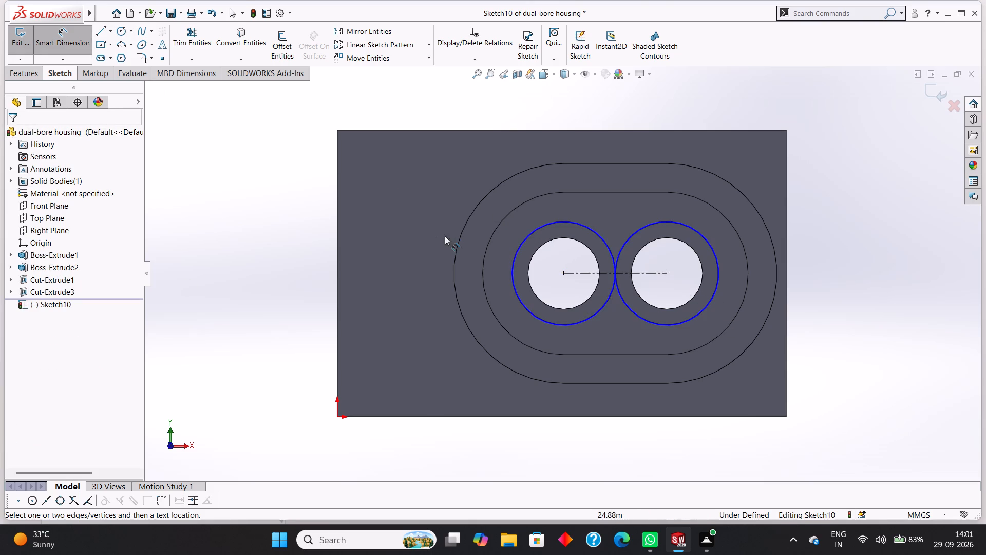
left_click(552, 225)
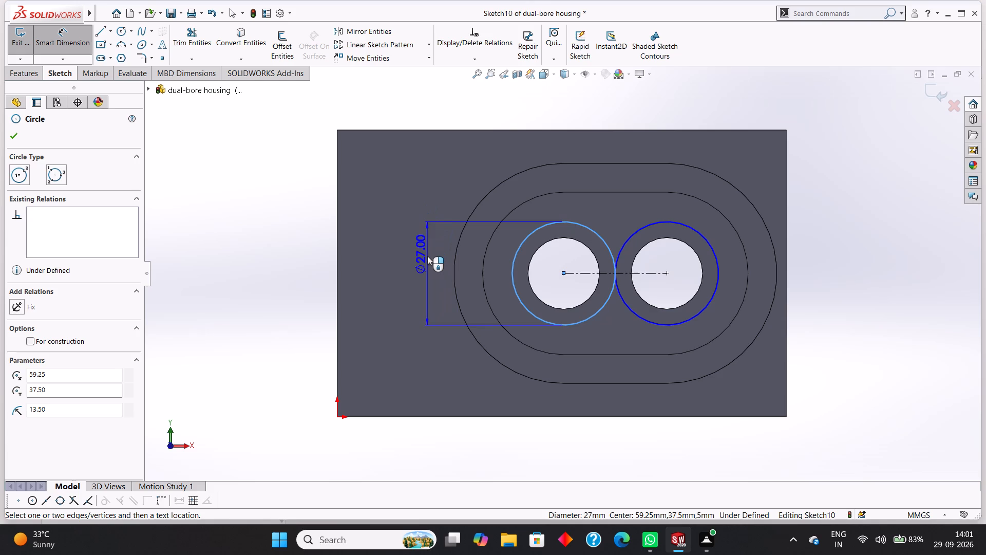
left_click(427, 256)
left_click(379, 242)
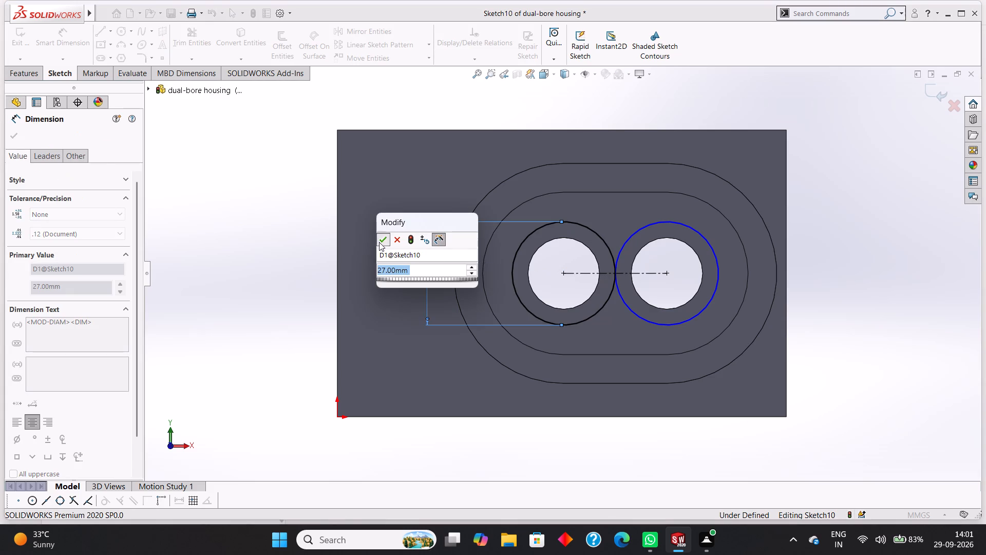
left_click(681, 225)
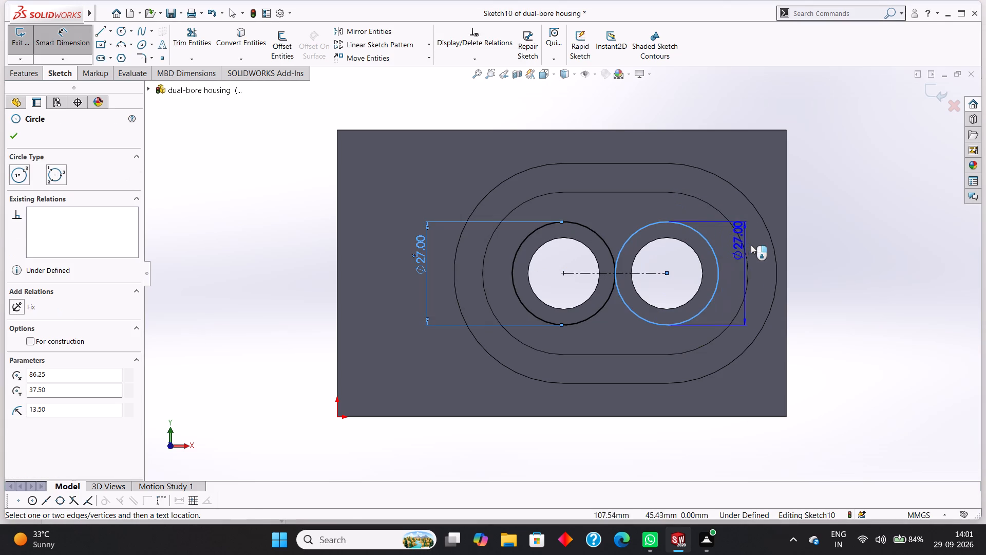
left_click(759, 249)
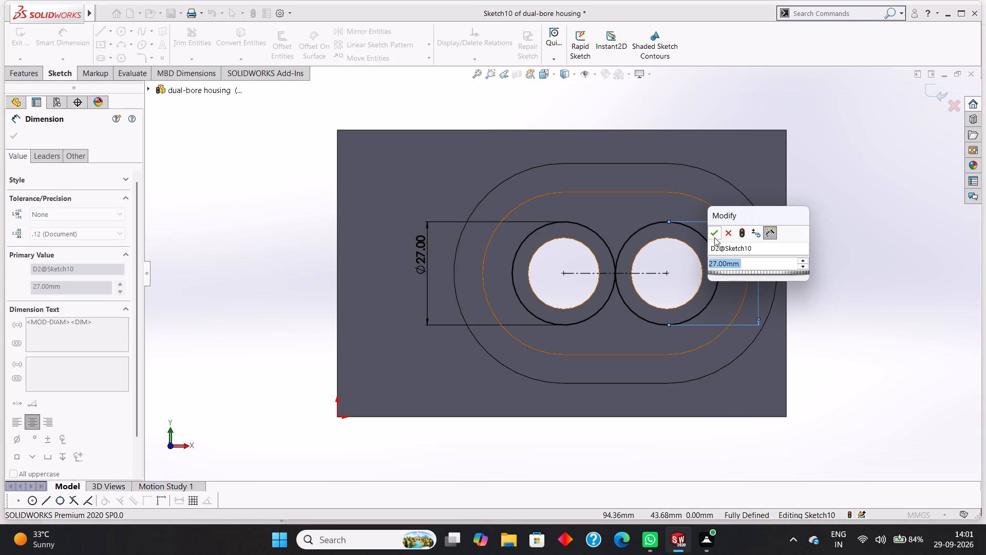
left_click(714, 237)
left_click(11, 140)
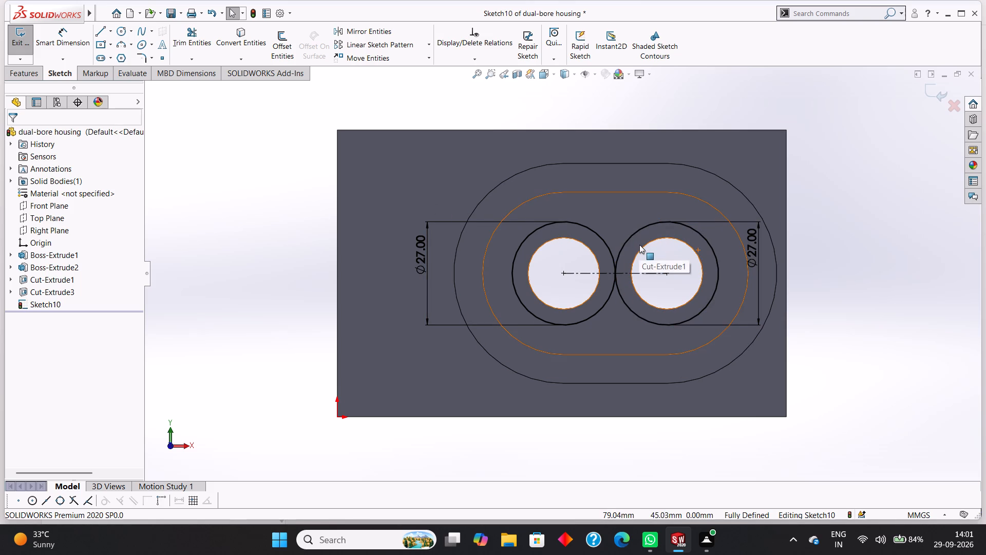
Sketch a smaller concentric circle of about 7 mm radius inside each of the two 27 mm circles.
left_click(120, 35)
left_click(564, 273)
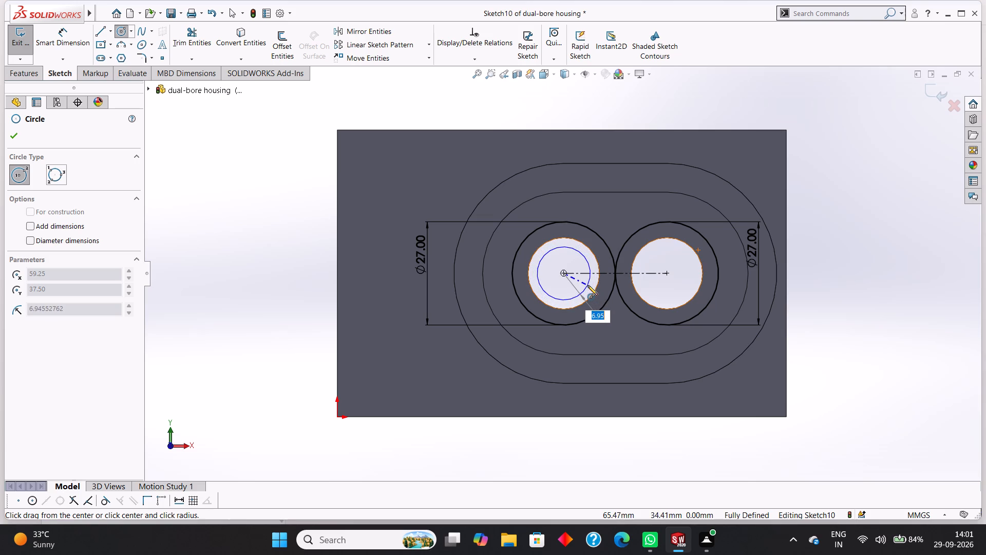
left_click(587, 285)
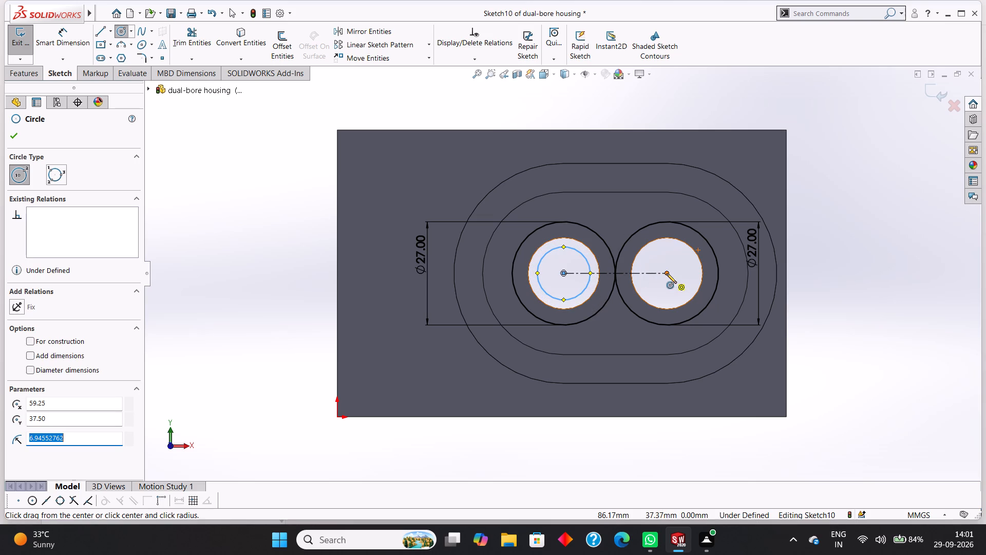
left_click(667, 273)
key("Escape")
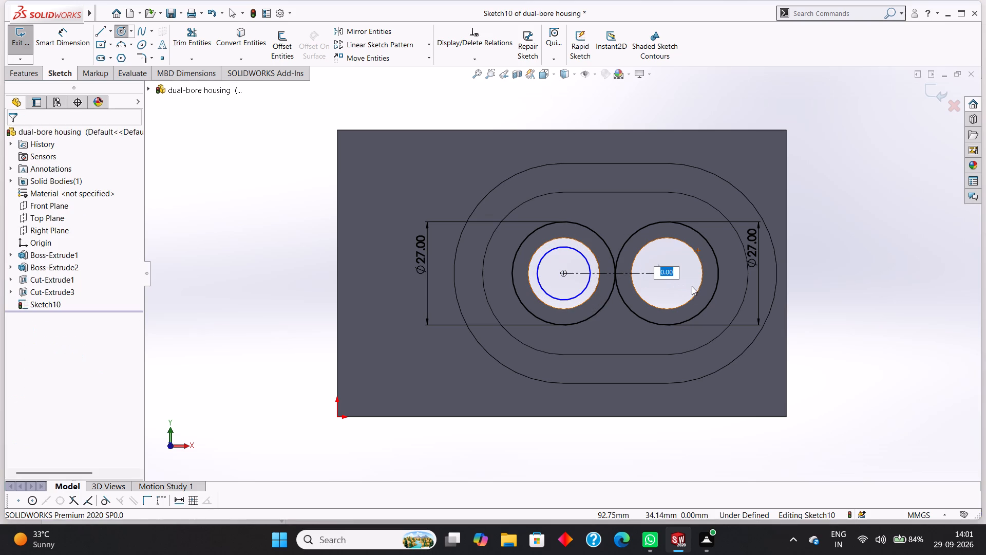
left_click(122, 33)
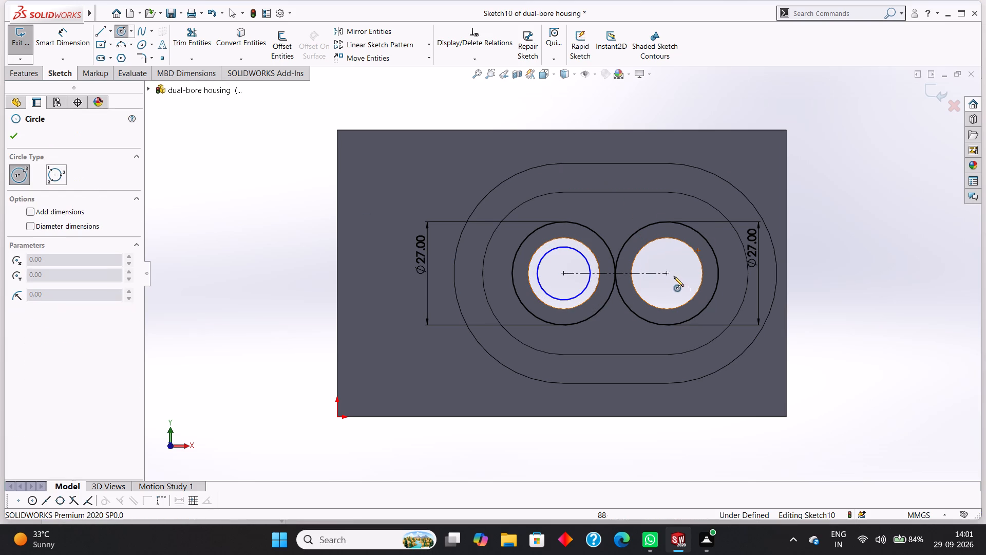
left_click(668, 272)
left_click(691, 285)
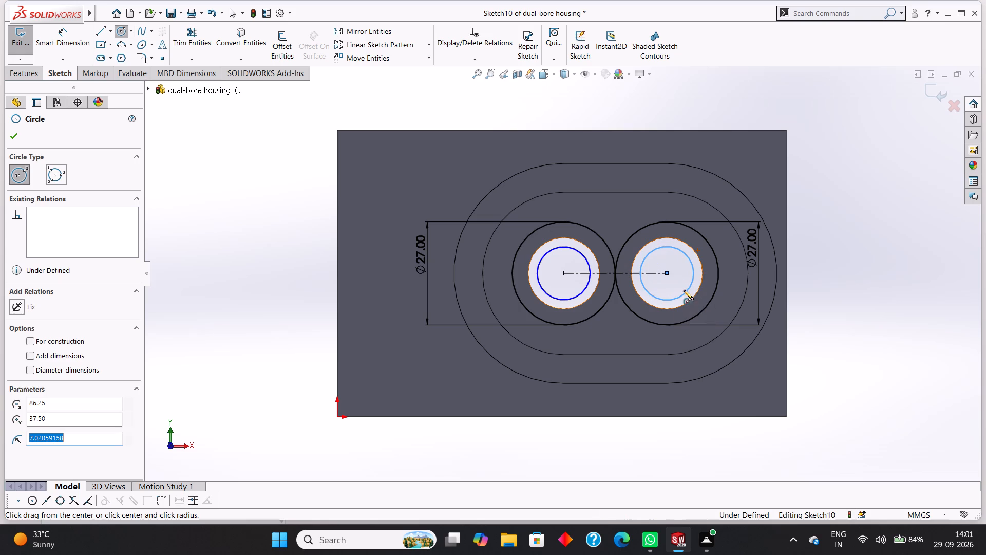
left_click(15, 138)
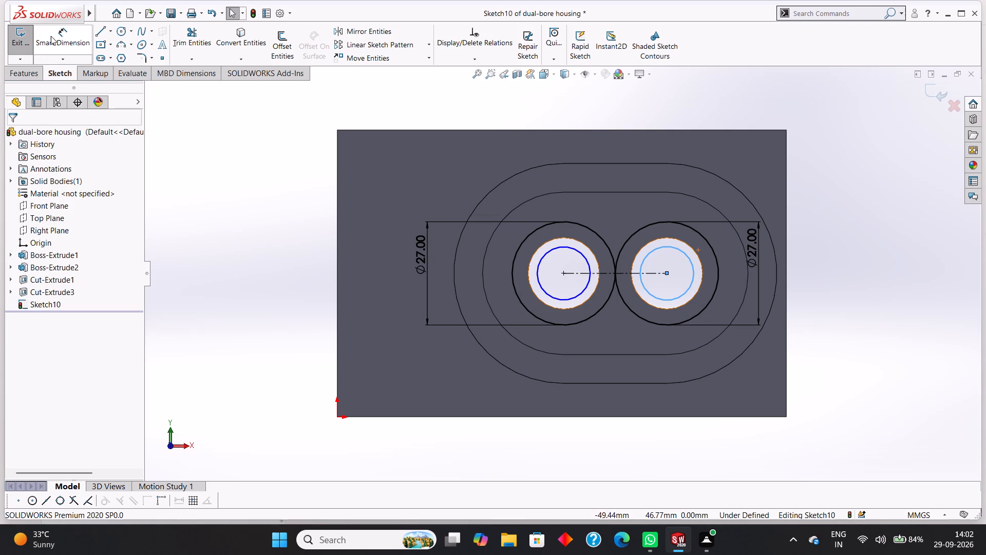
Dimension both inner circles to a diameter of 18.75 mm each, matching the bores.
left_click(51, 36)
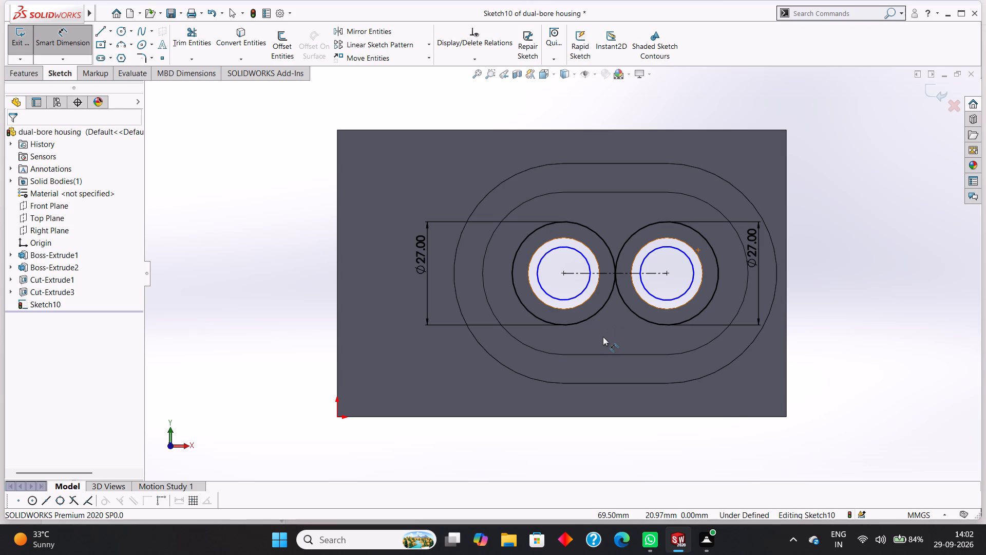
left_click(538, 265)
left_click(446, 275)
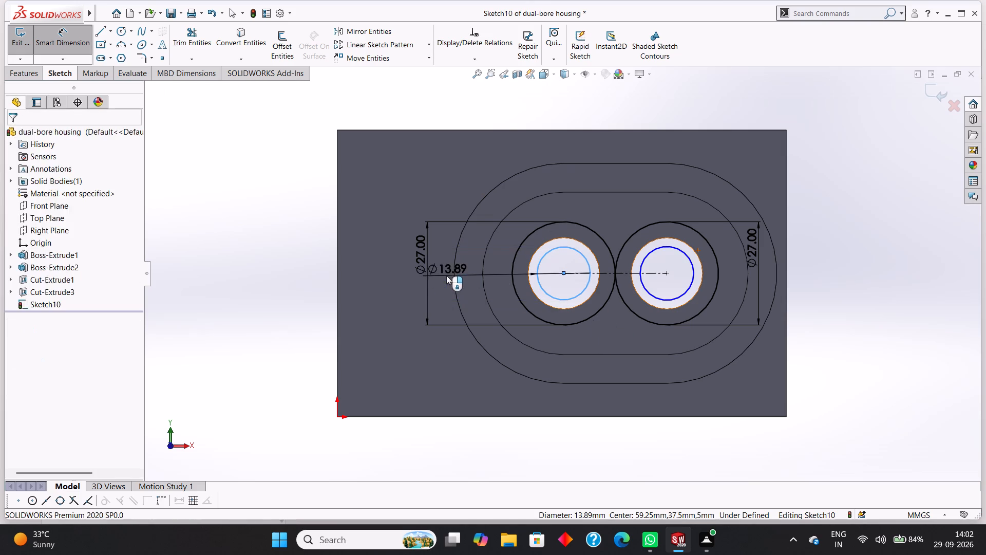
type("18.75")
key("Return")
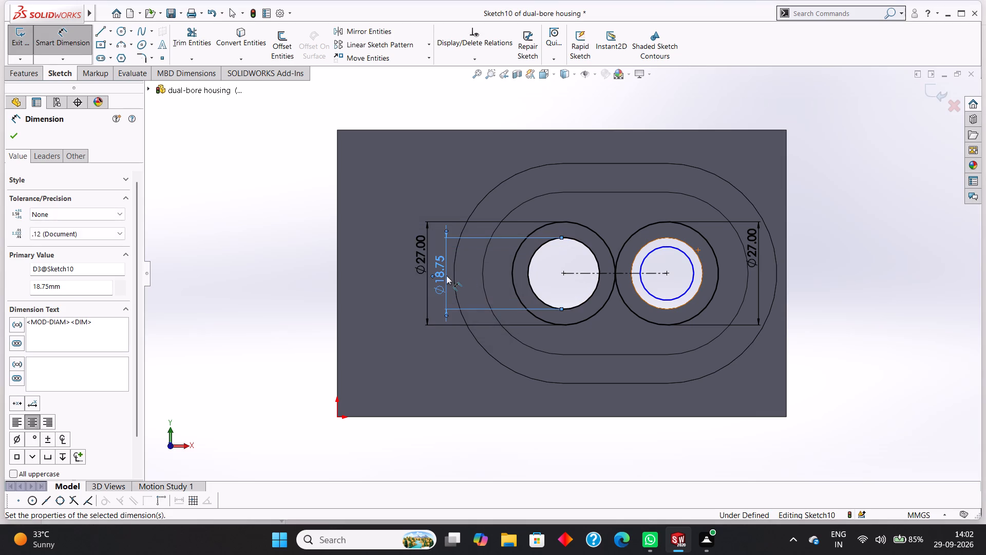
left_click(691, 265)
left_click(736, 273)
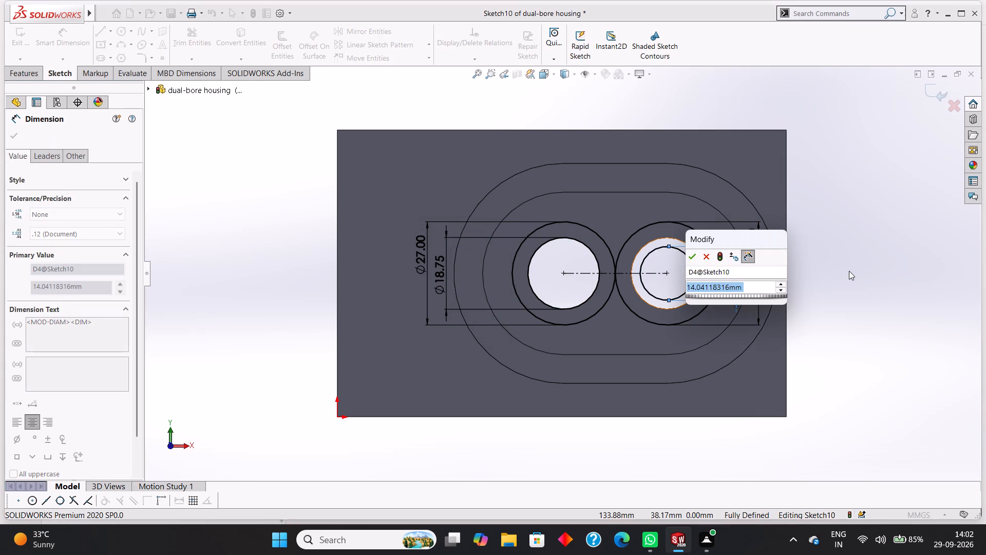
type("18.75")
key("Return")
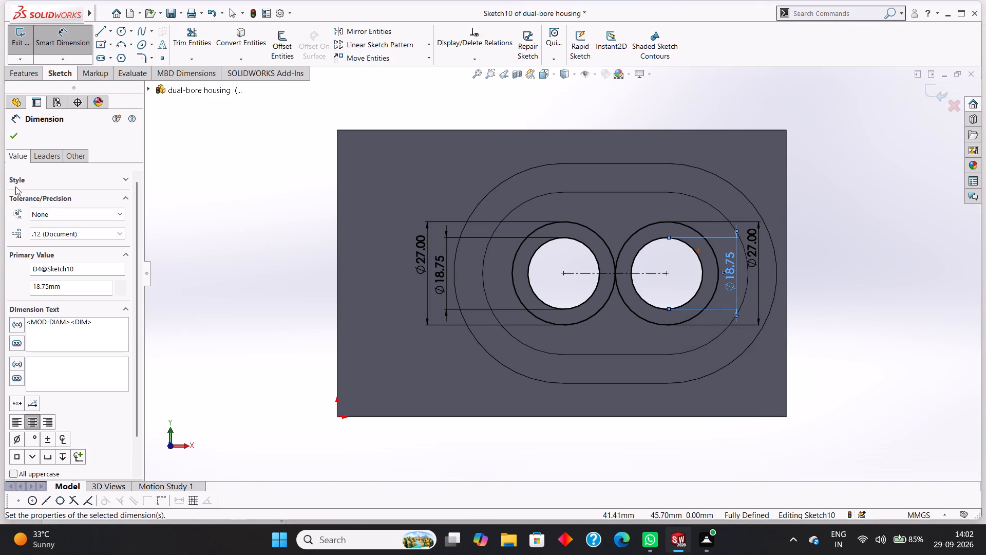
left_click(13, 138)
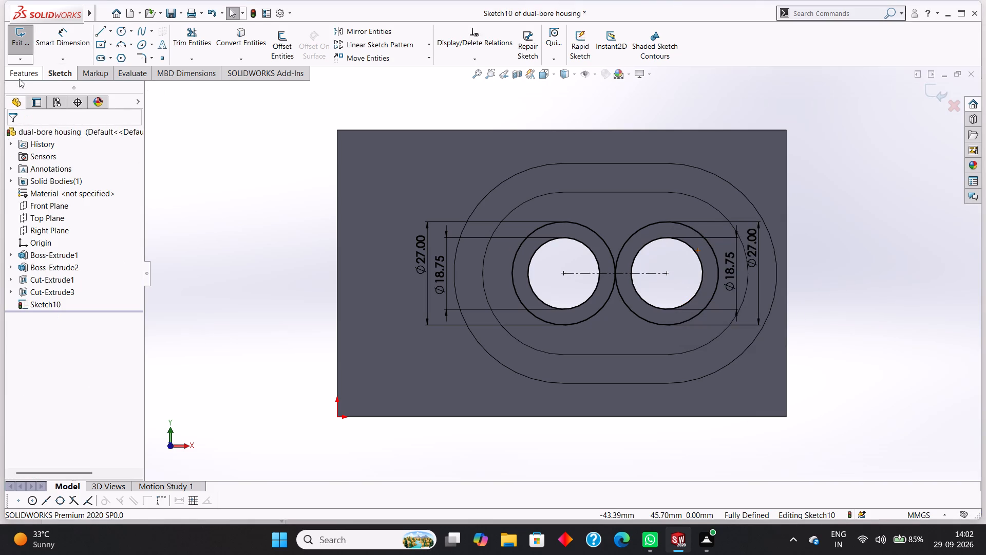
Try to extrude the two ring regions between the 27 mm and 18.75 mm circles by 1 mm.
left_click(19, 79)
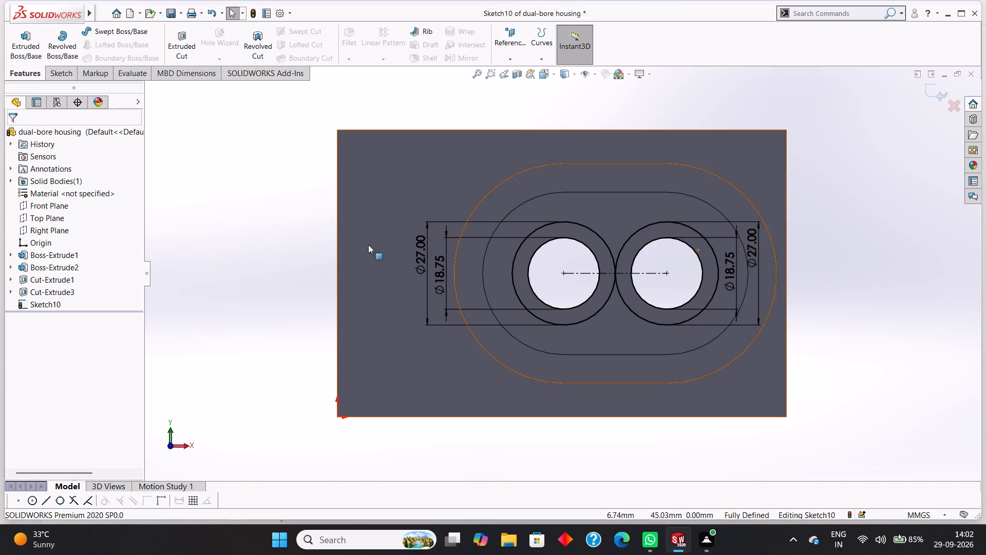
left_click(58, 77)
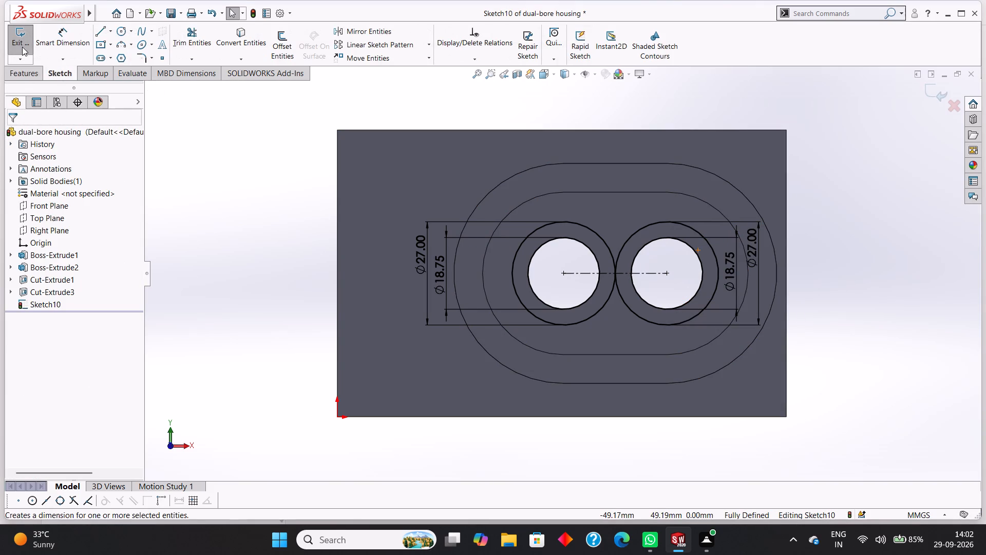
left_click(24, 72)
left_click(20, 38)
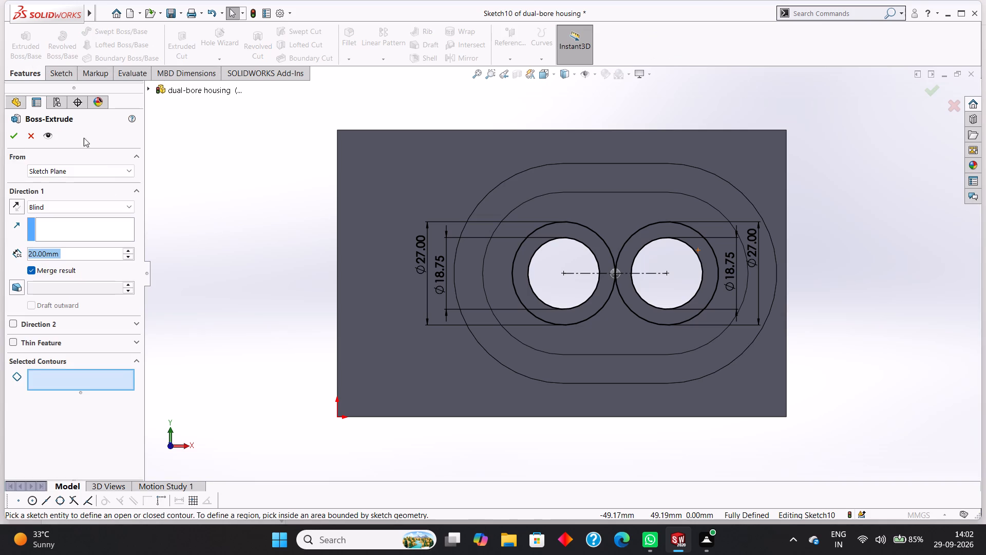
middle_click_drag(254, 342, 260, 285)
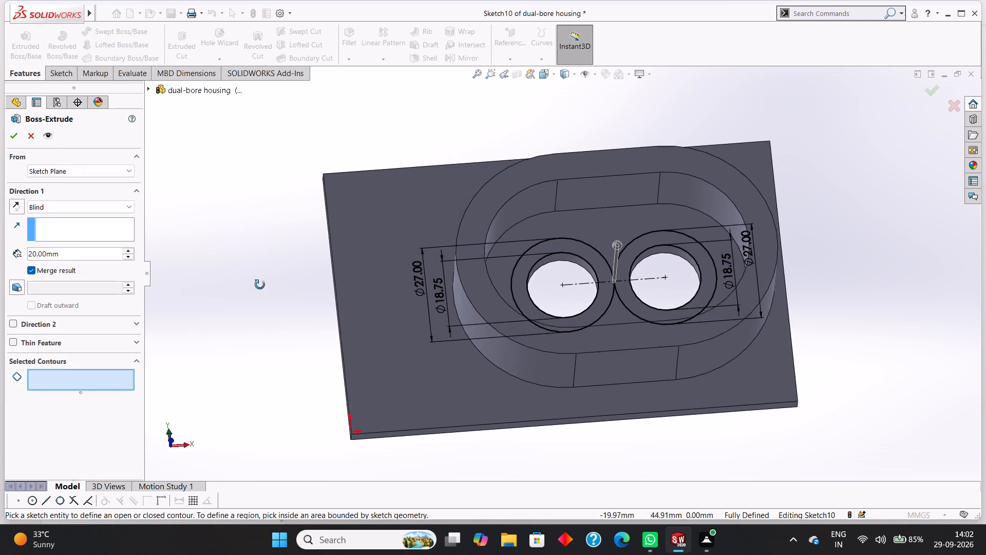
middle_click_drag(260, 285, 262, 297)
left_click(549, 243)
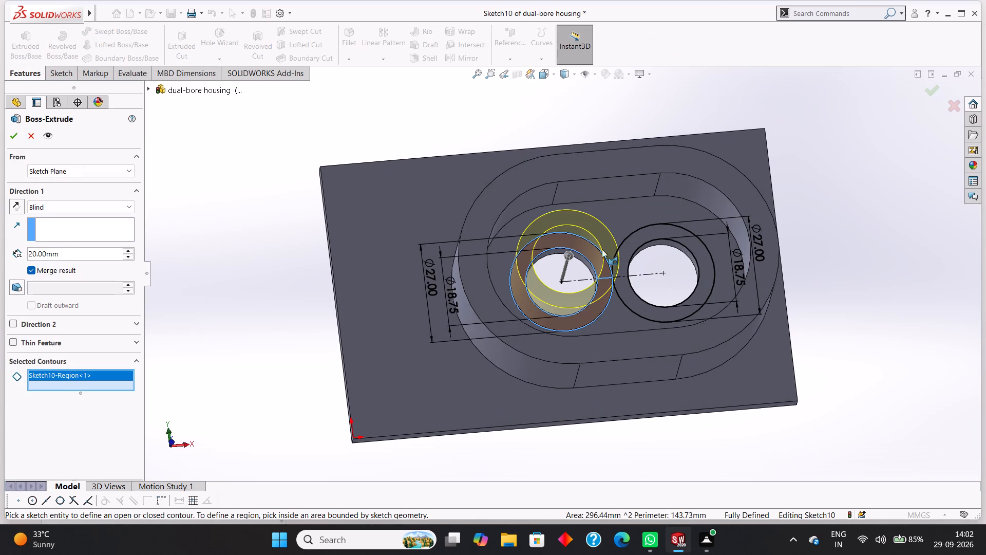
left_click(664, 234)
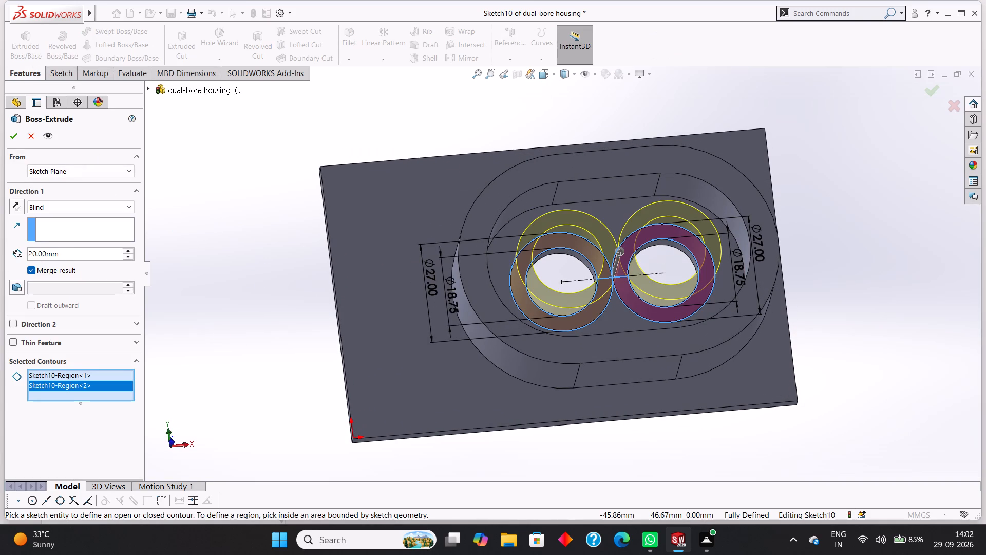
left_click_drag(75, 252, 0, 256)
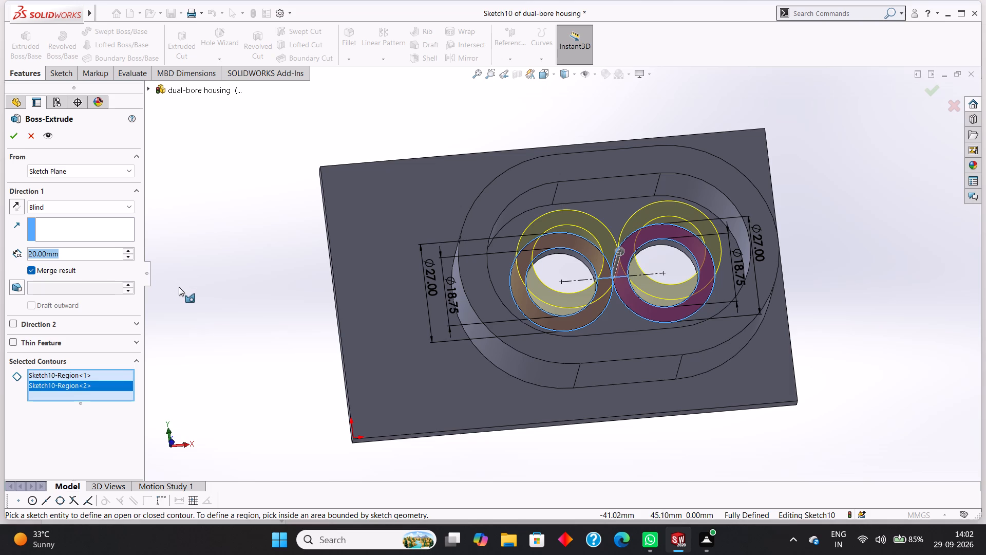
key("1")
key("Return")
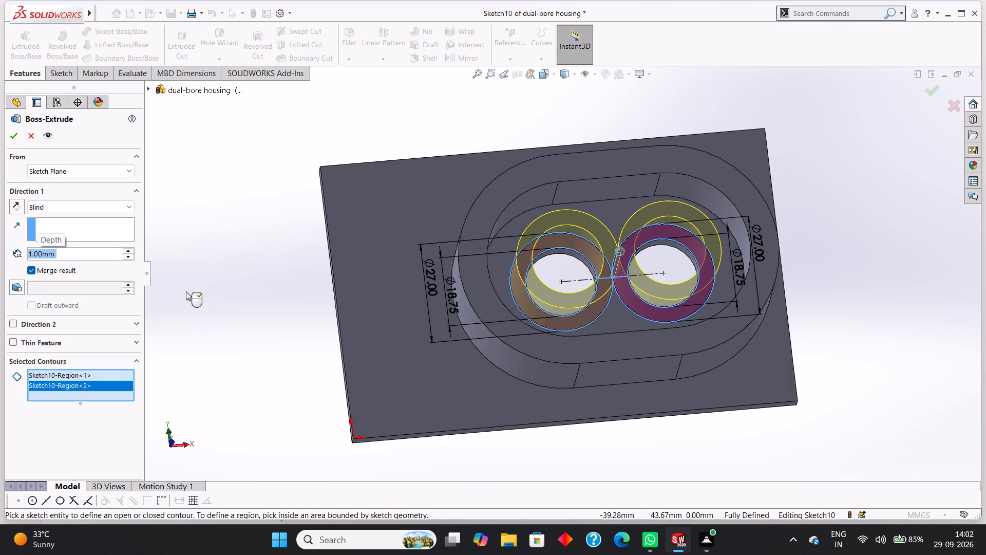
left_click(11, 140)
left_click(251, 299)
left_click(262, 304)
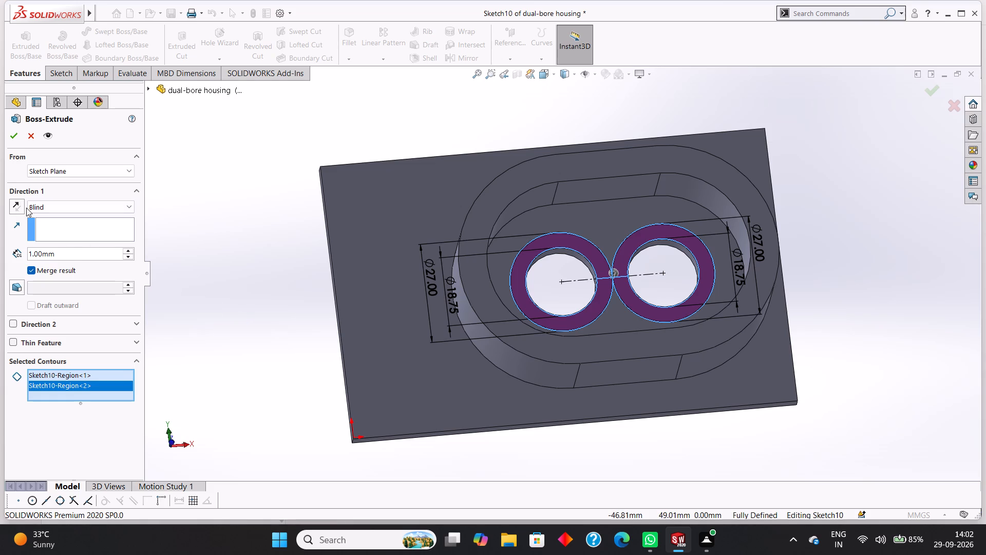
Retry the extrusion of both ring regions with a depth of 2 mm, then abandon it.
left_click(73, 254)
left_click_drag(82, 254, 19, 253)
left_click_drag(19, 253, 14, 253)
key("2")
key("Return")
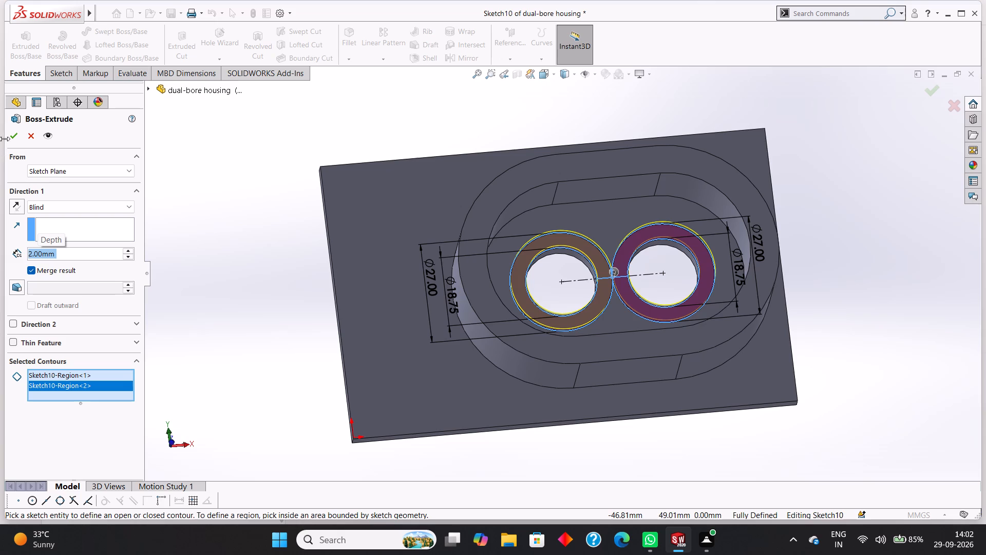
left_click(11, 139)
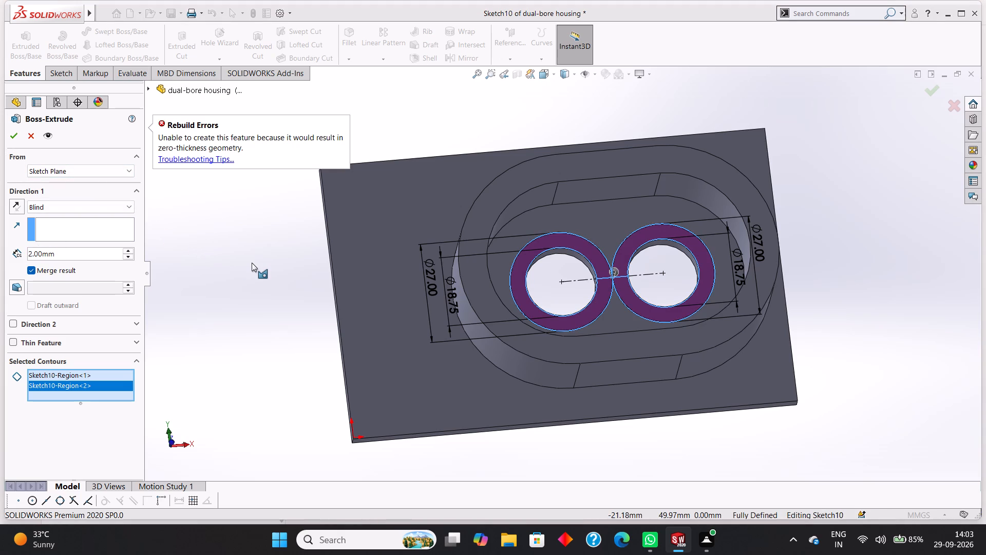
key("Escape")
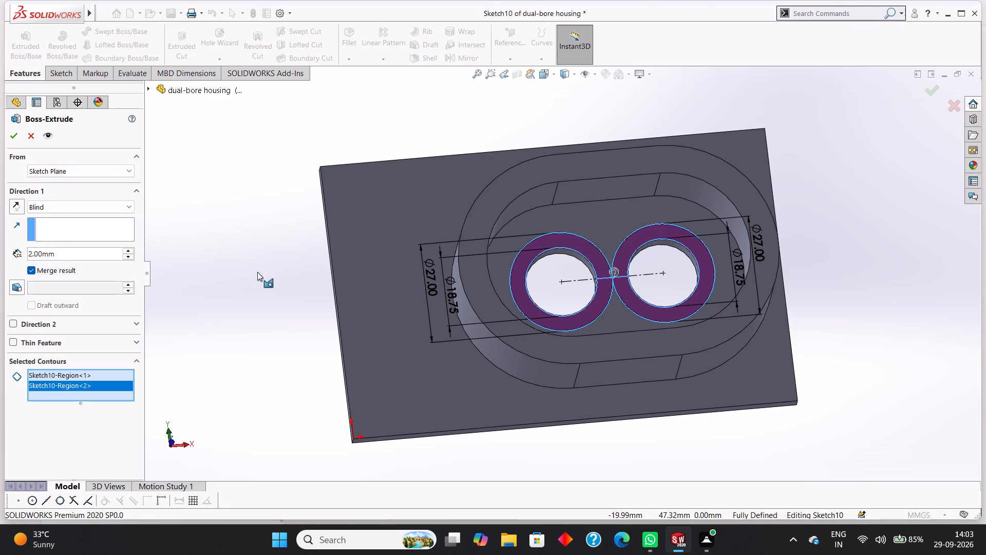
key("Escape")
Facing the sketch plane, sketch a circle of 5 mm radius in the gap above where the two 27 mm circles touch.
right_click(592, 220)
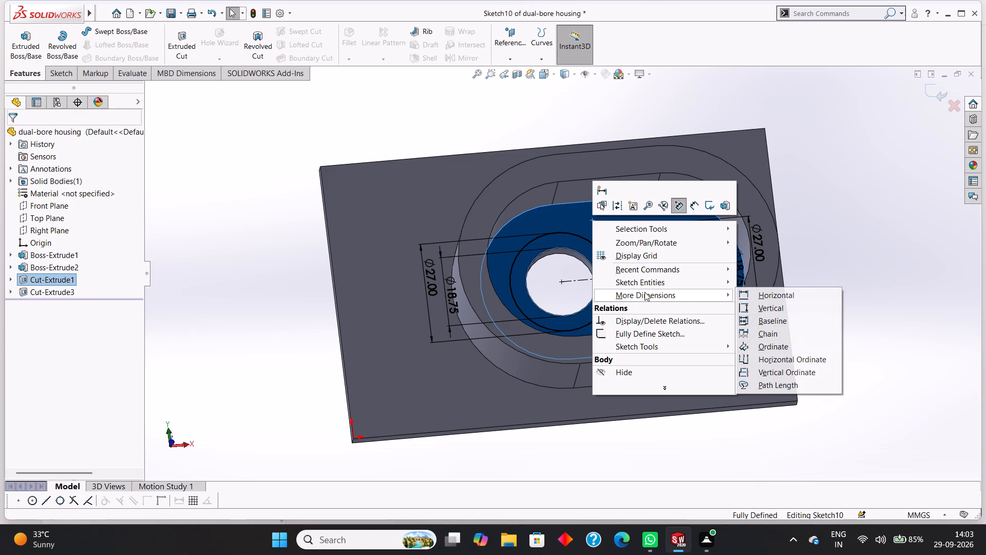
key("ctrl+8")
key("Escape")
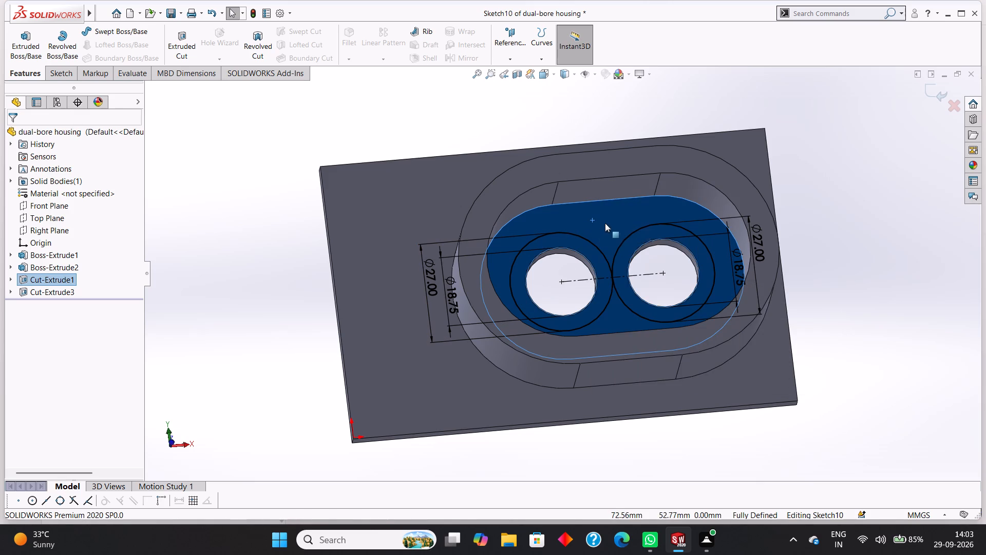
key("ctrl+8")
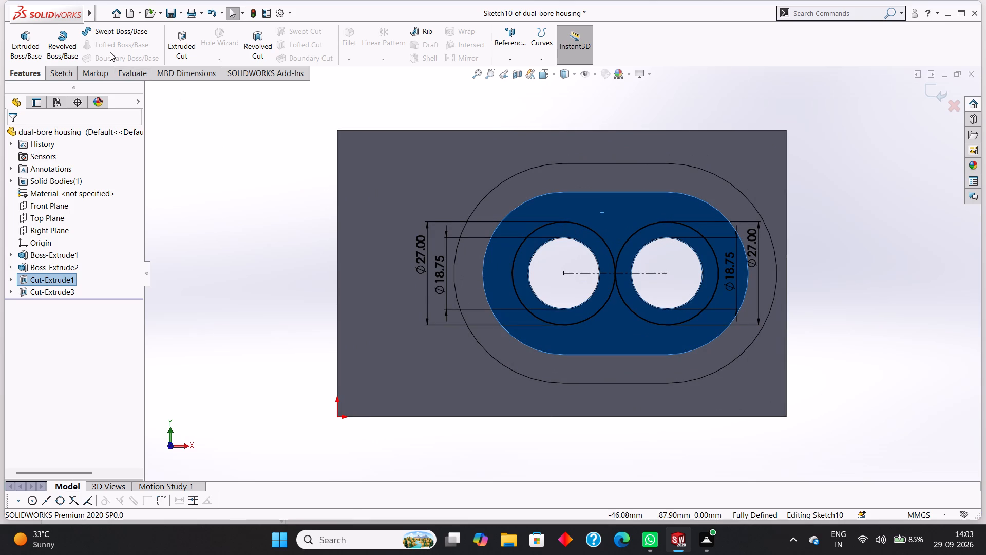
key("Escape")
left_click(66, 69)
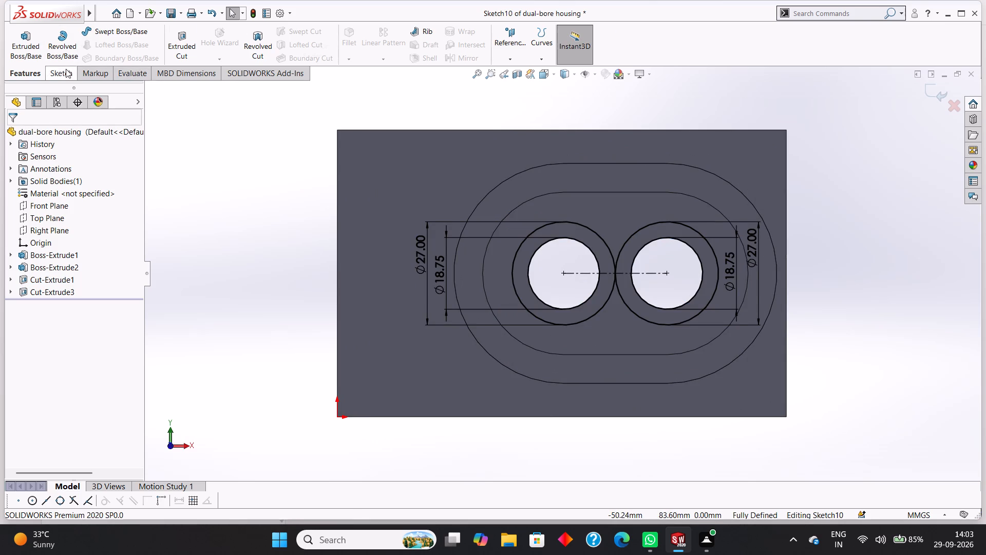
left_click(121, 30)
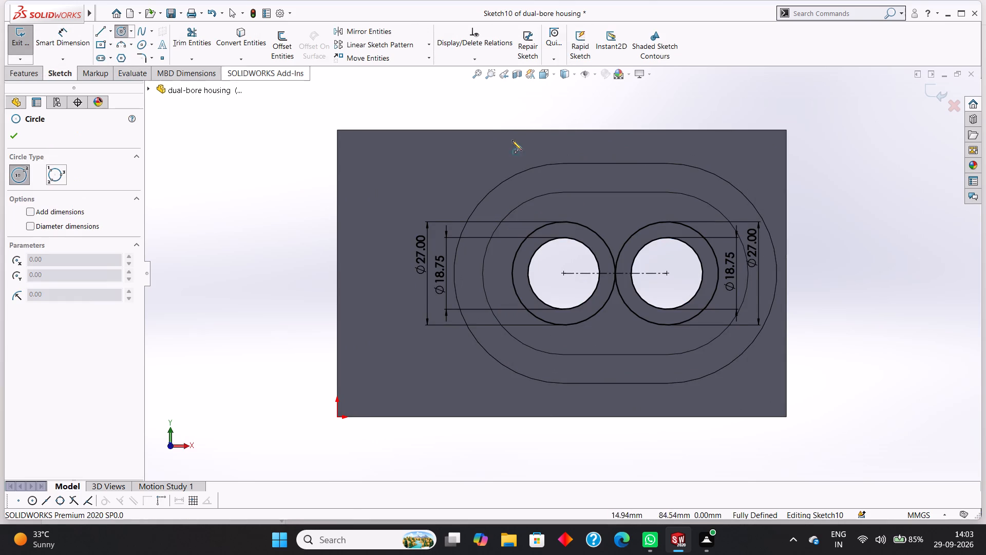
scroll(600, 214, "down", 3)
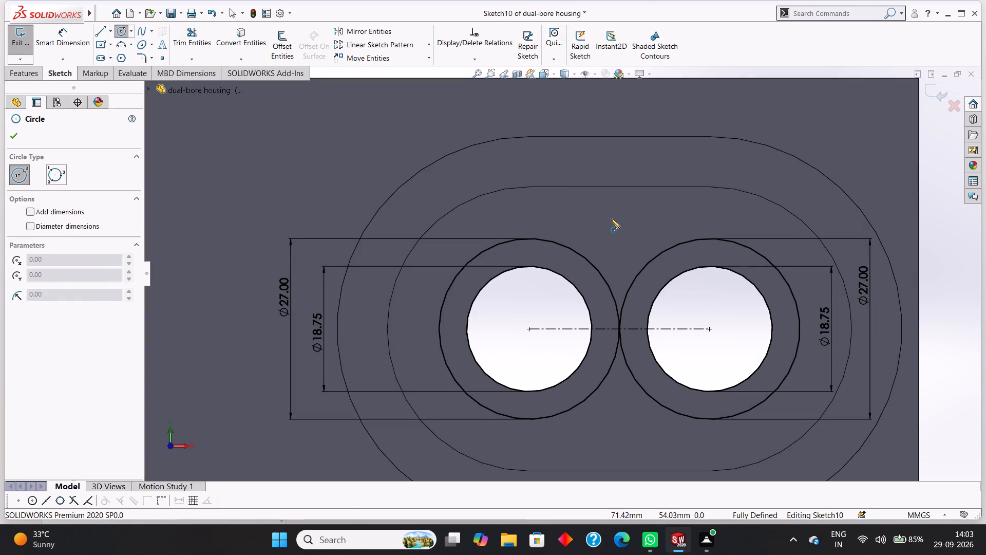
left_click(614, 219)
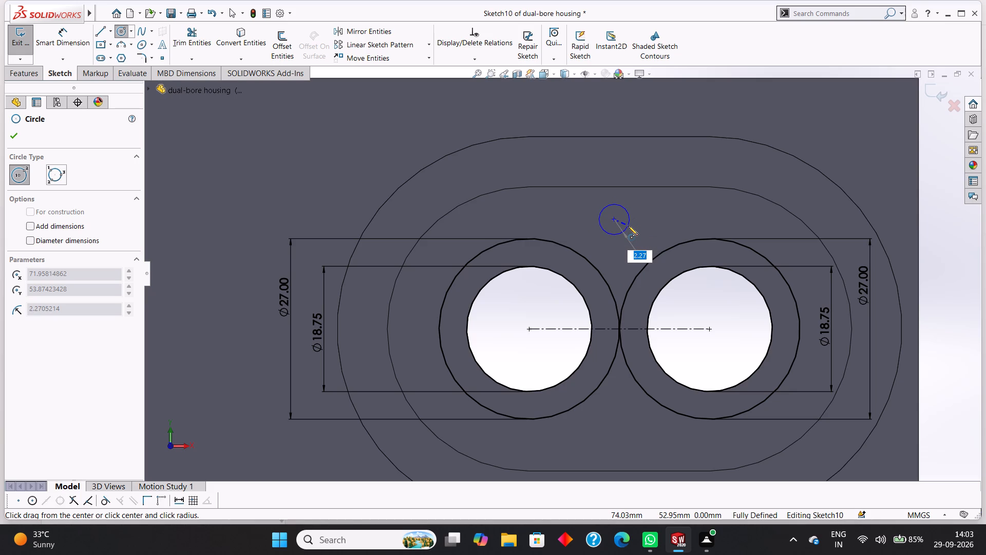
key("BackSpace")
key("5")
key("Return")
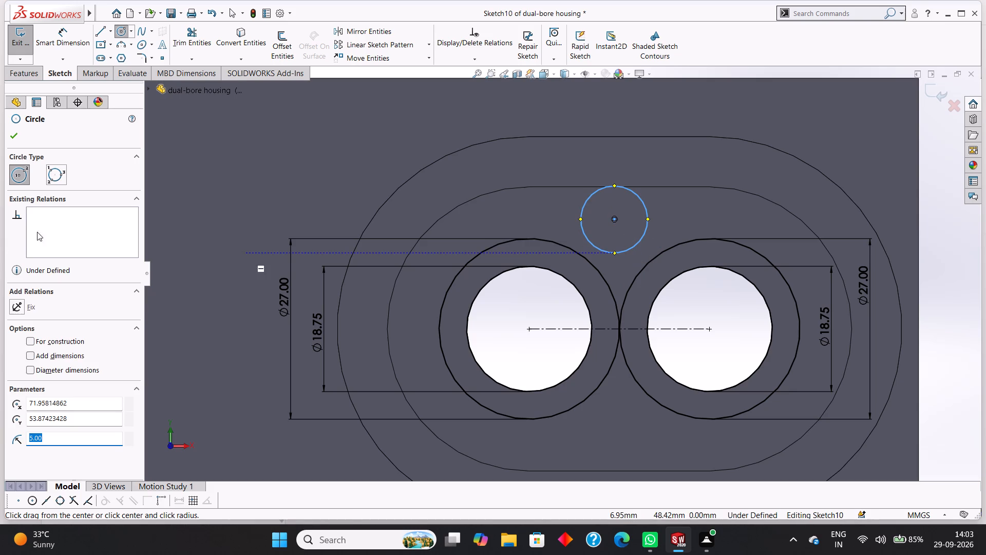
left_click(16, 139)
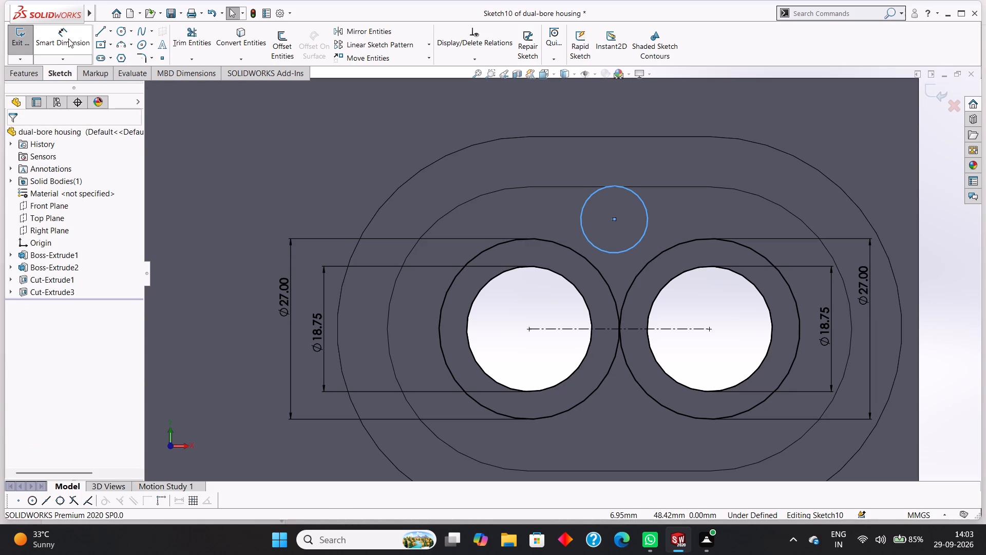
Dimension the new small circle to a diameter of 5 mm.
left_click(68, 39)
left_click(585, 198)
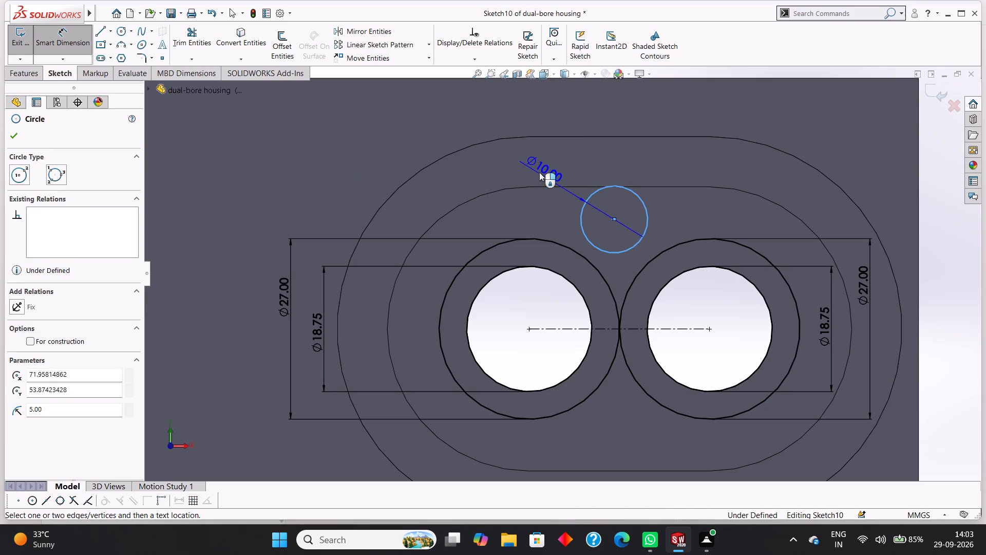
left_click(539, 170)
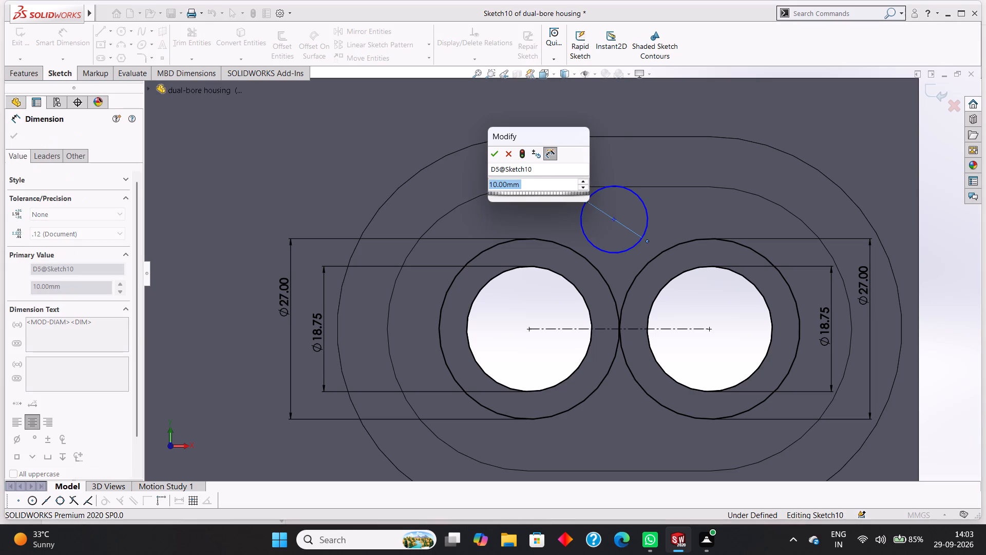
key("5")
key("Return")
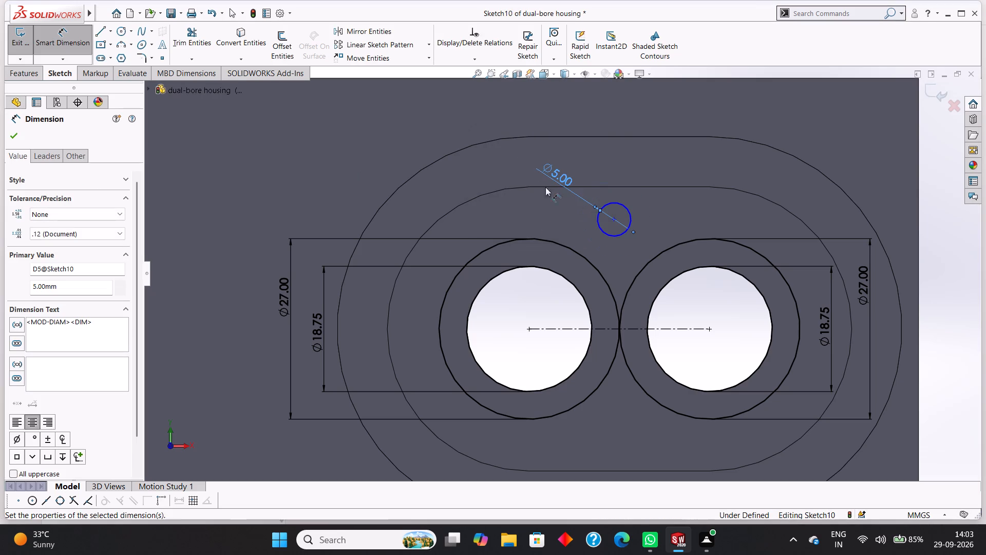
left_click(9, 140)
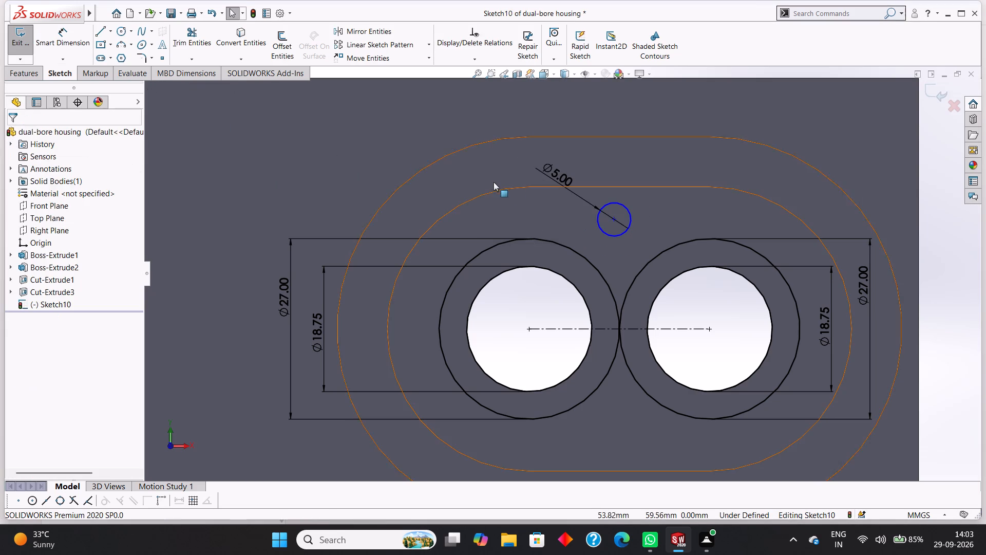
Add tangent relations between the 5 mm circle and each of the two 27 mm outer circles.
left_click(611, 205)
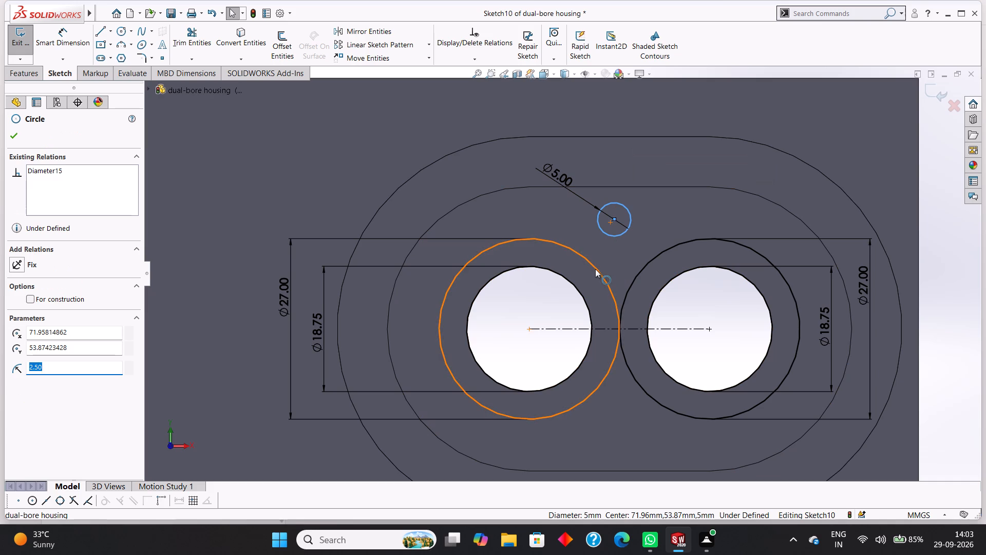
left_click(595, 269, "ctrl")
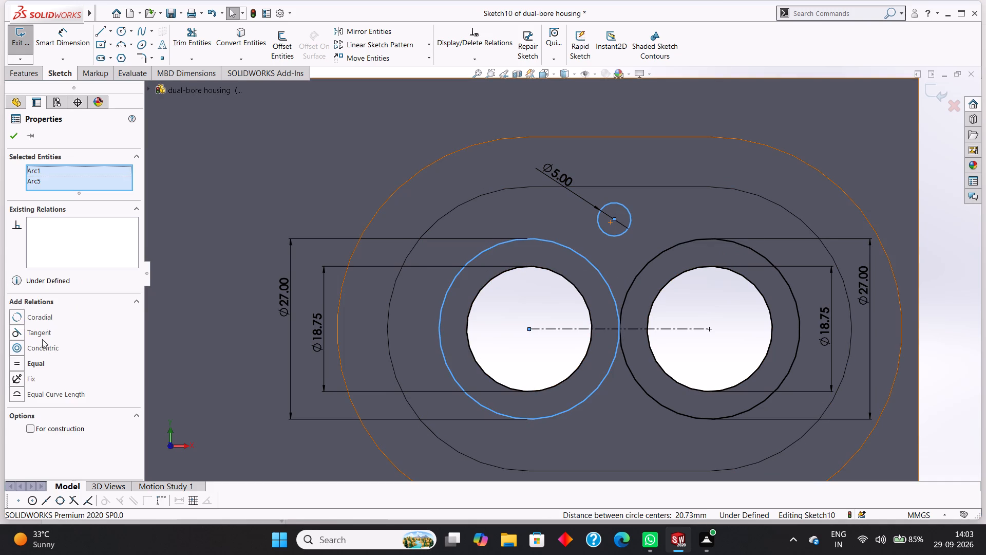
left_click(42, 334)
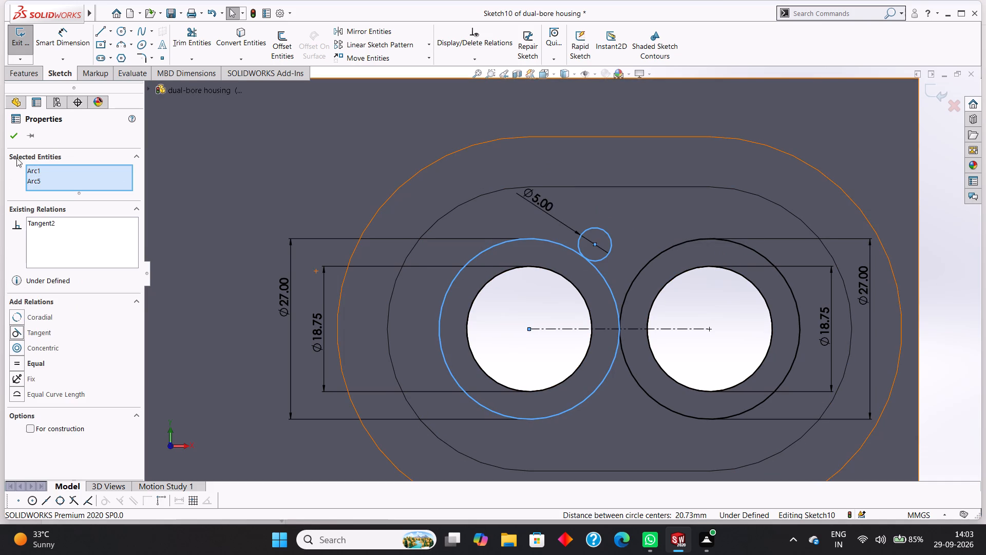
left_click(9, 137)
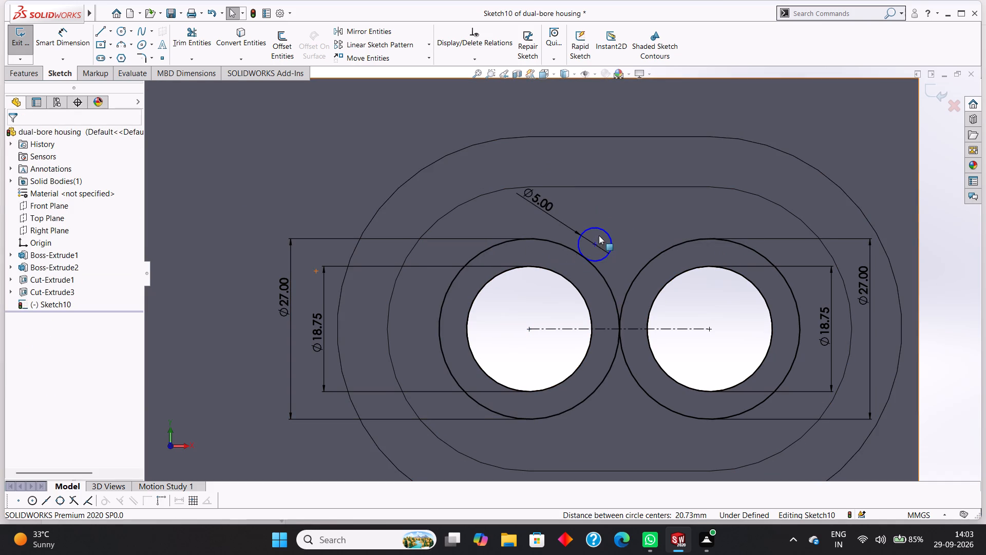
left_click(601, 229)
left_click(649, 262, "ctrl")
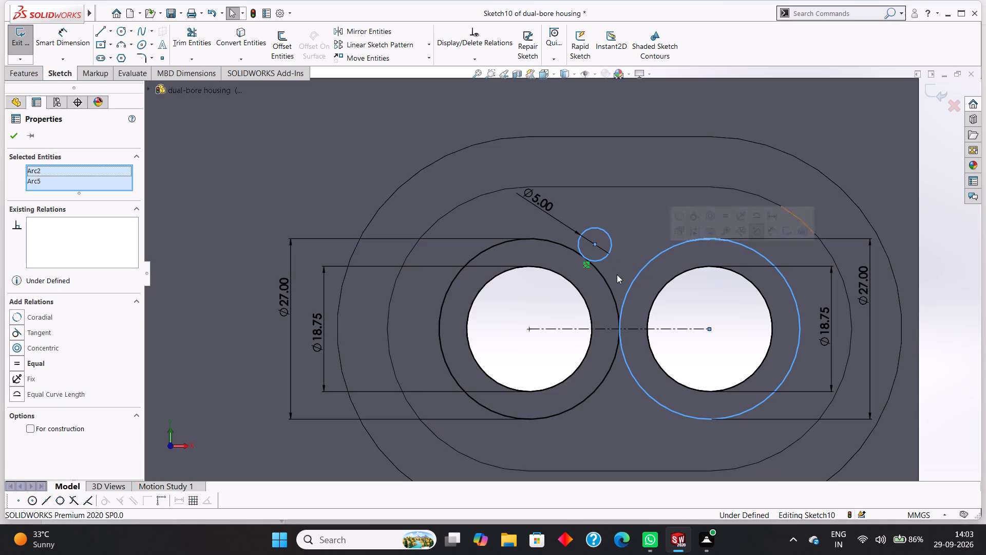
left_click(34, 330)
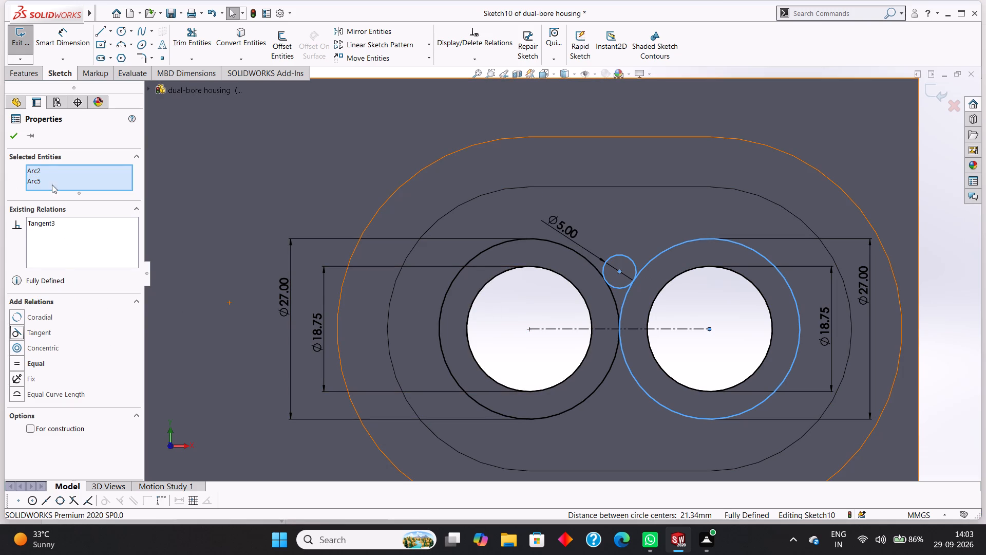
left_click(18, 136)
Trim away the outer part of the upper 5 mm circle, leaving the arc between the two 27 mm circles.
left_click(189, 40)
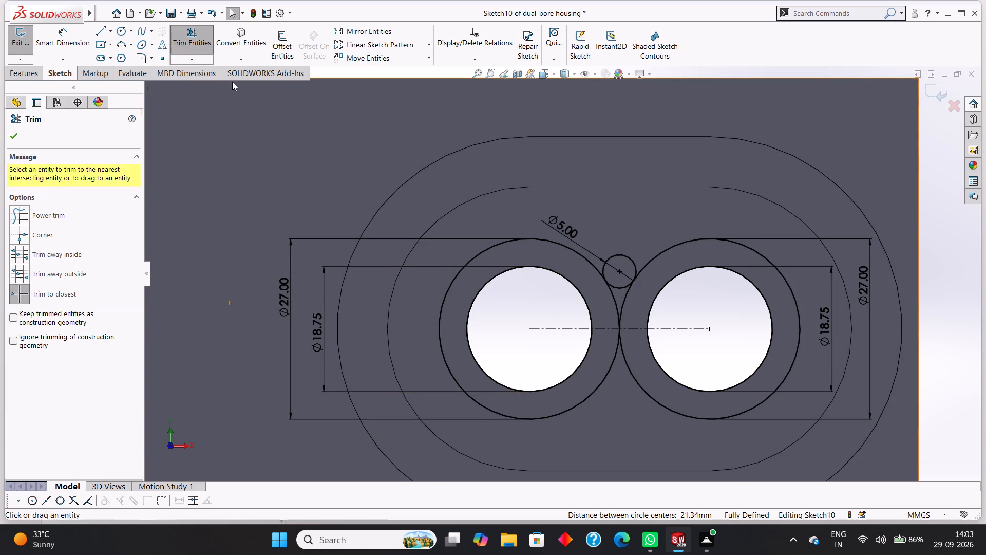
left_click(621, 254)
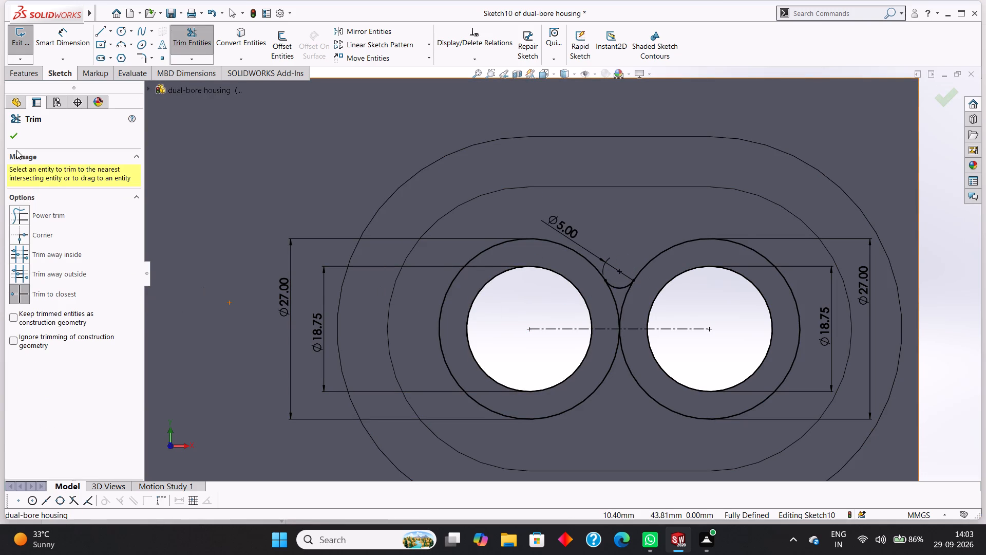
left_click(15, 132)
Sketch a circle of 2.5 mm radius below the point where the two 27 mm circles touch, vertically aligned with it.
left_click(117, 32)
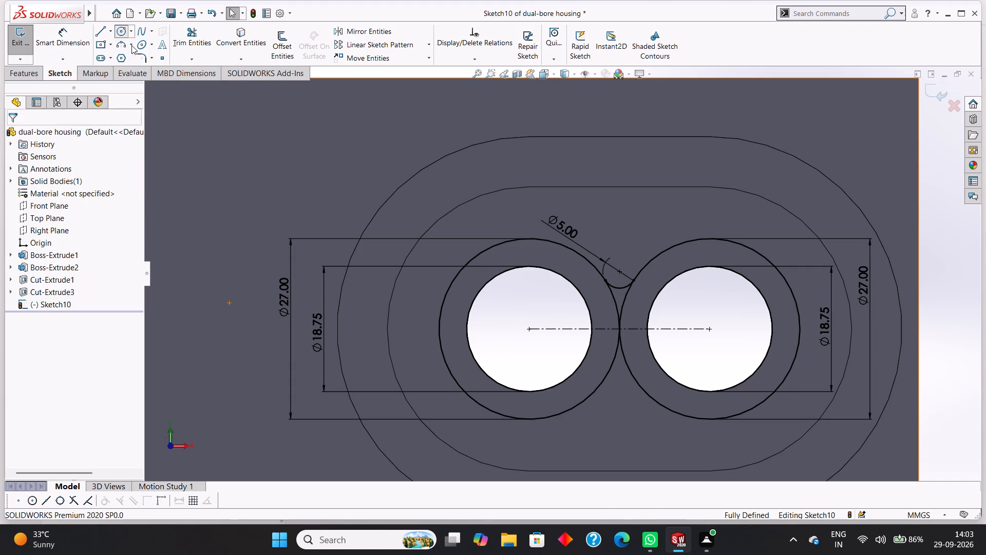
scroll(622, 273, "down", 3)
scroll(622, 273, "up", 4)
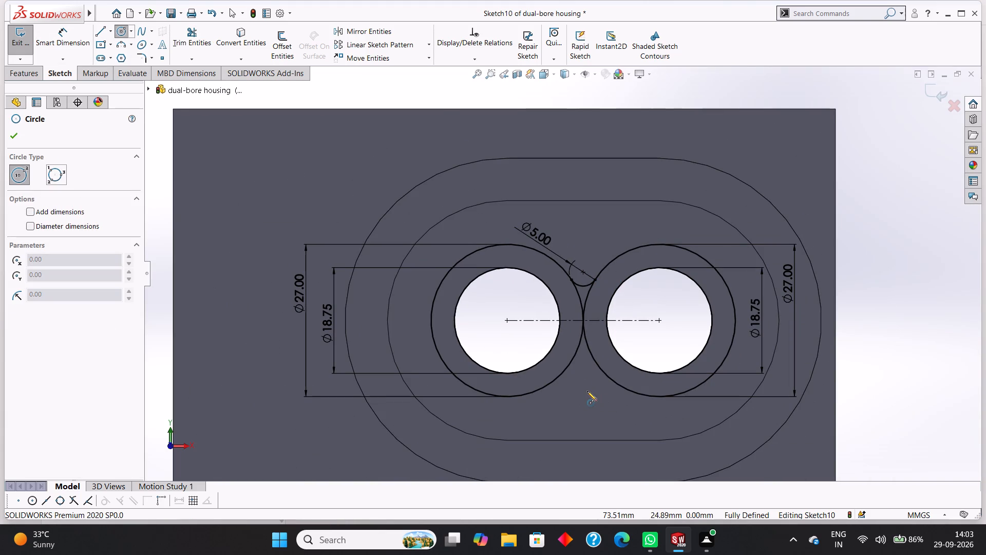
scroll(587, 391, "down", 1)
scroll(586, 390, "up", 1)
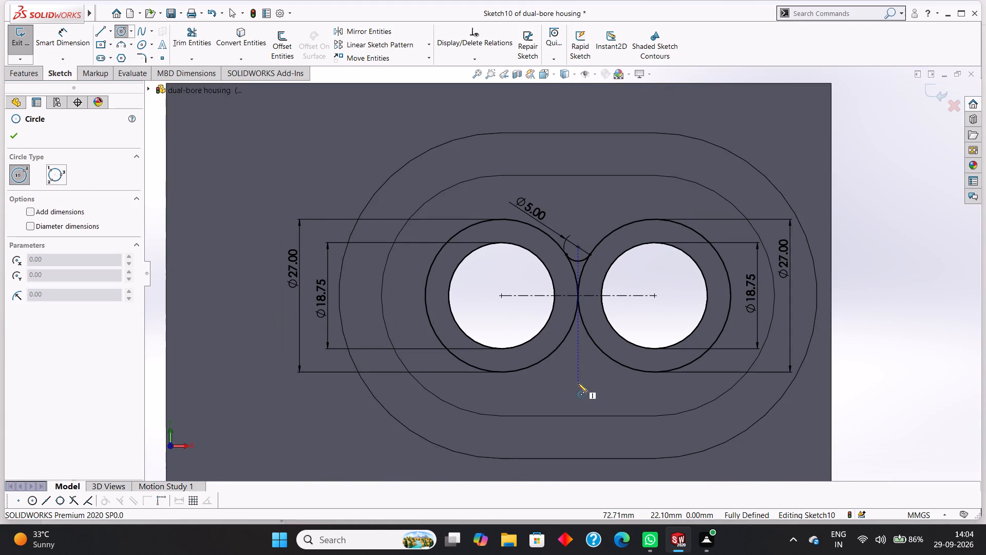
left_click(579, 383)
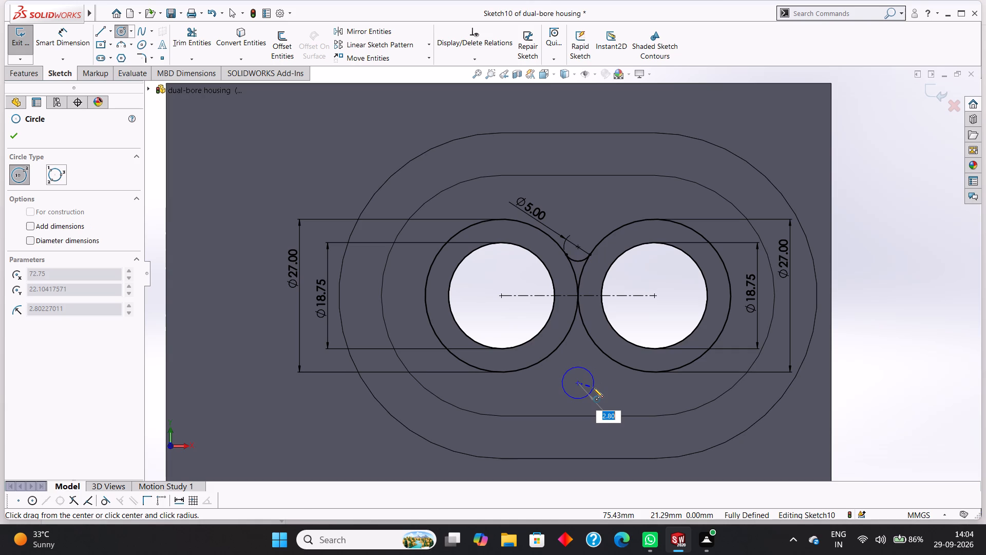
type("2.5")
key("Return")
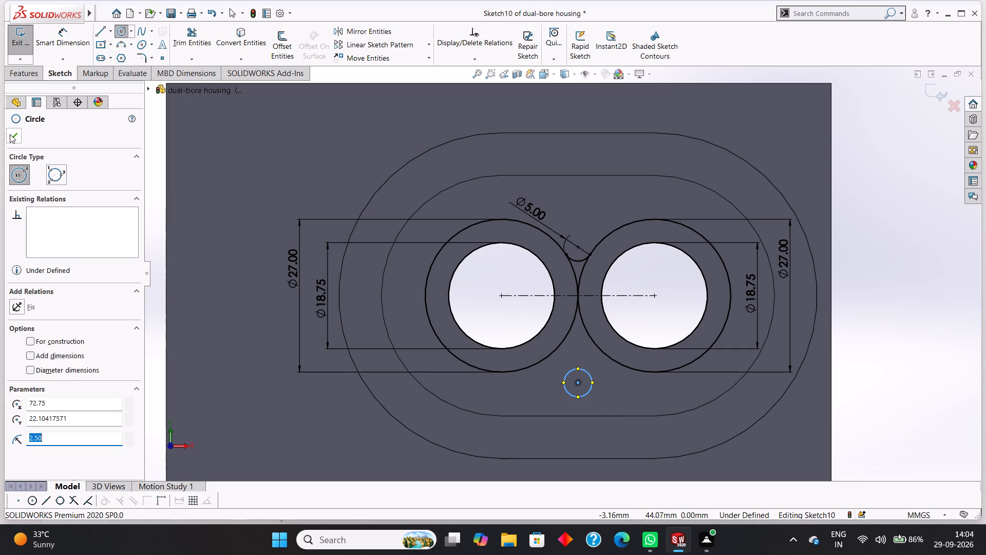
left_click(11, 134)
Dimension the new lower circle to a diameter of 5 mm.
left_click(69, 32)
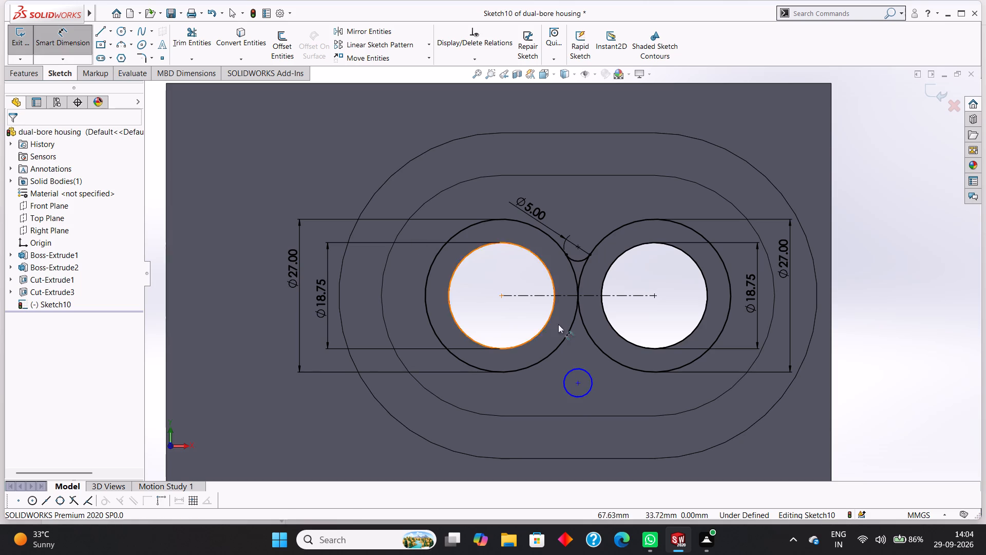
left_click(580, 366)
left_click(637, 396)
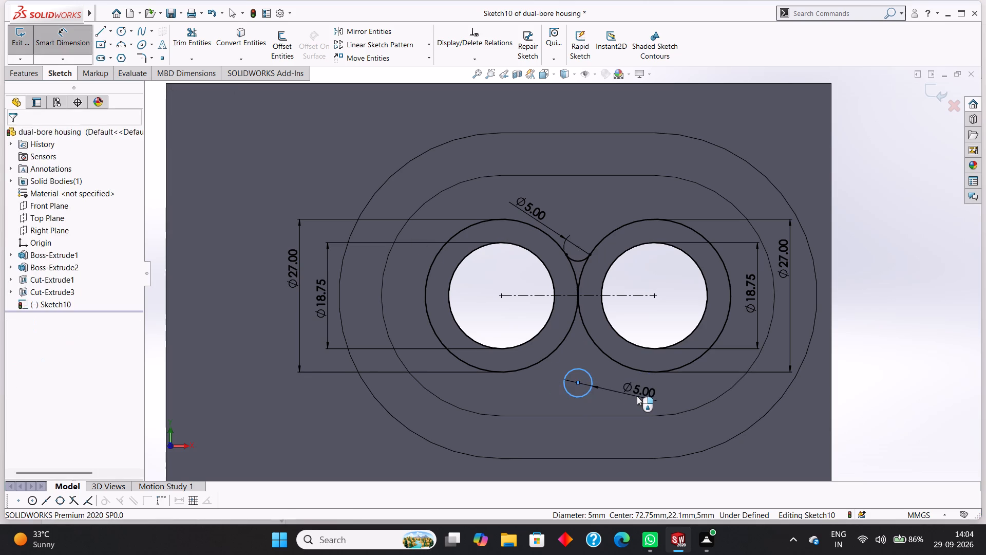
left_click(589, 380)
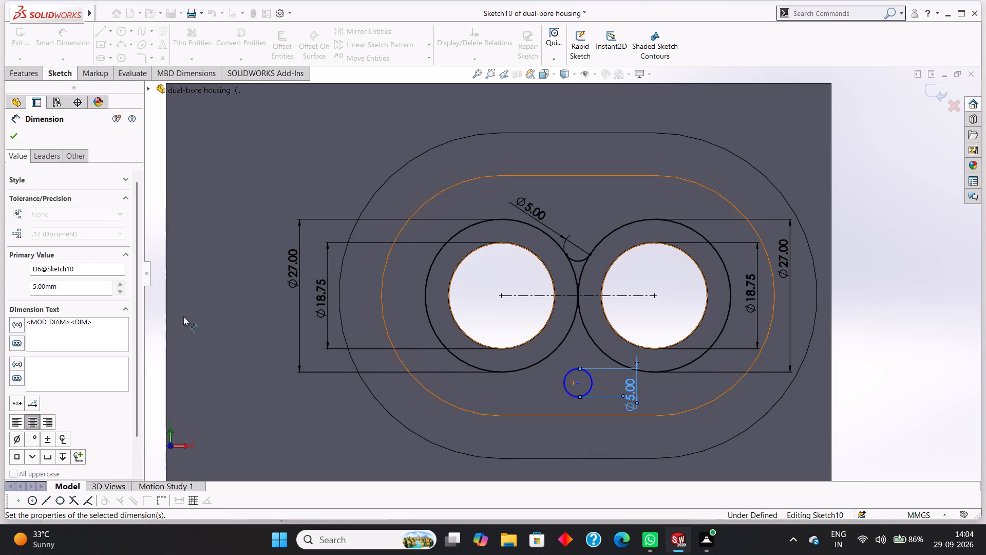
left_click(10, 134)
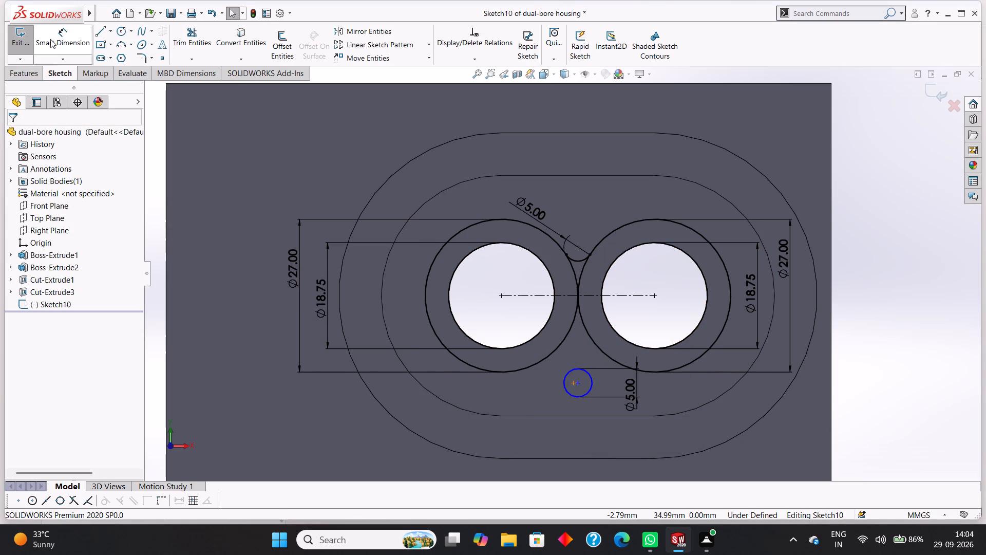
Add tangent relations between the lower 5 mm circle and each of the two 27 mm outer circles.
left_click(575, 371)
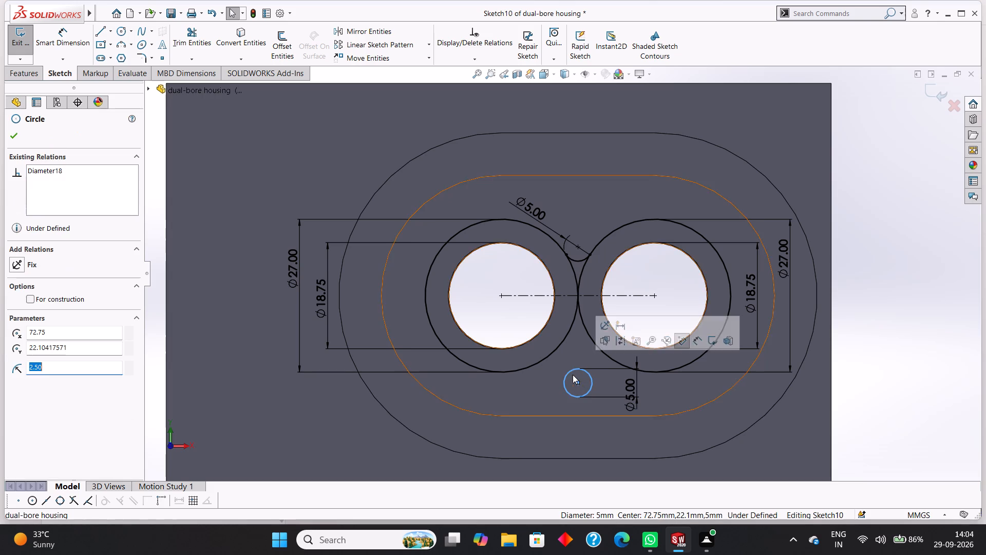
left_click(564, 341, "ctrl")
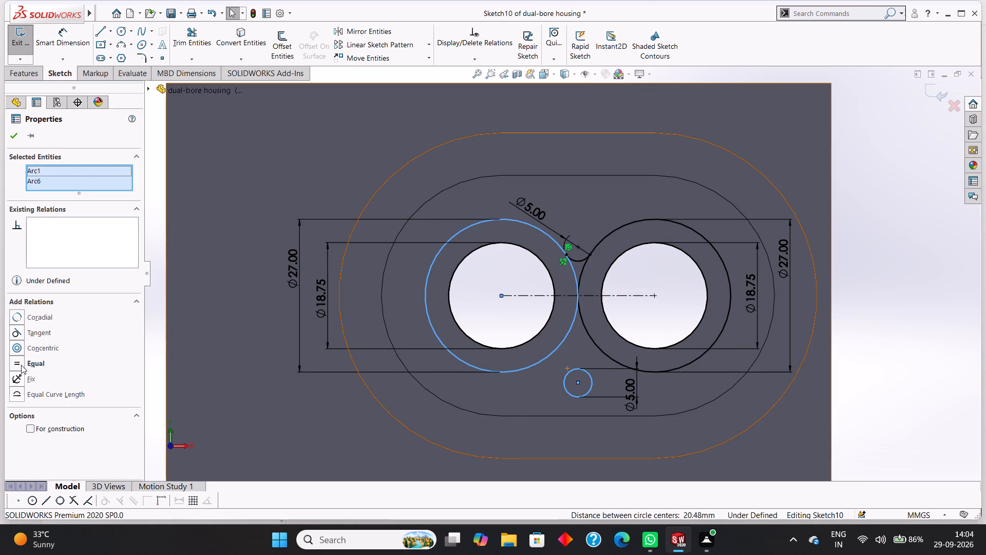
left_click(41, 333)
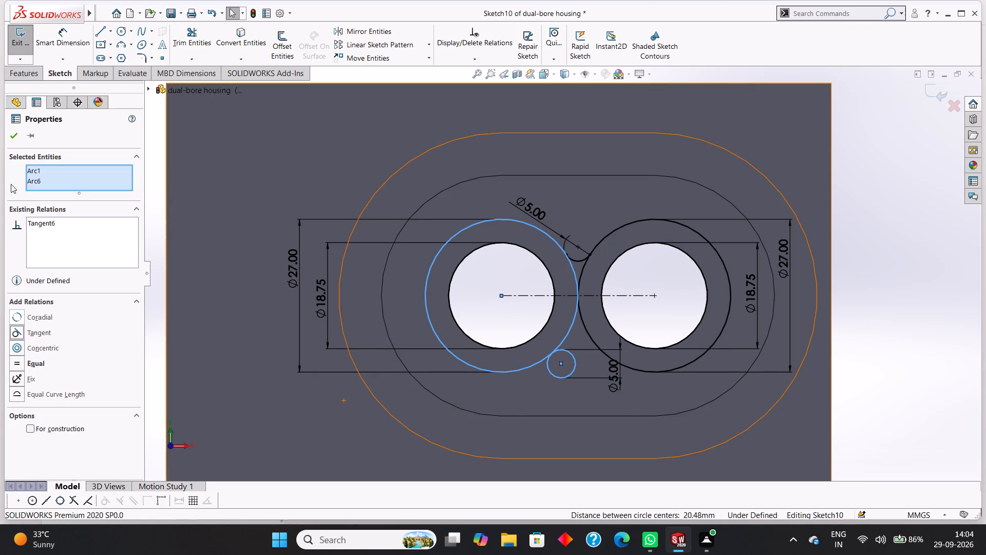
left_click(14, 140)
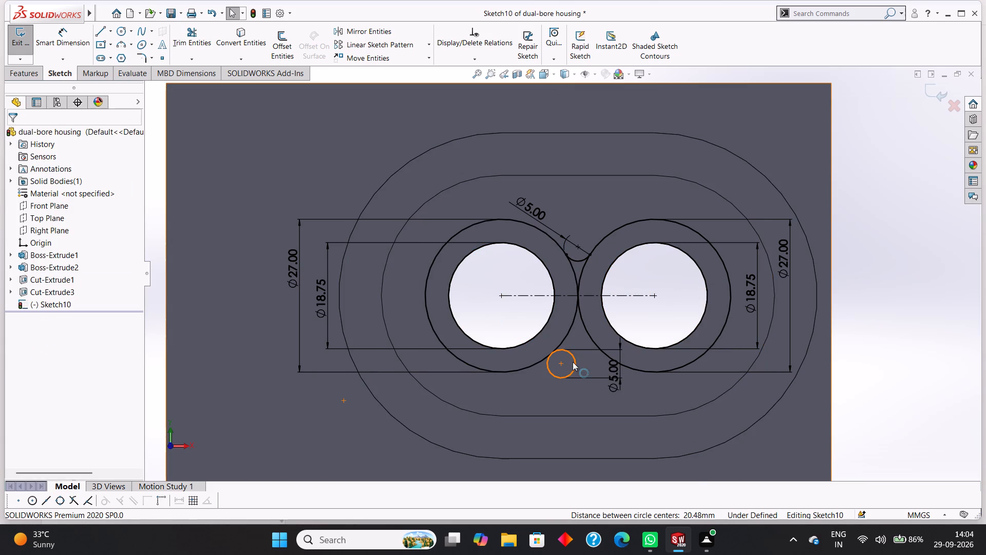
left_click(573, 361)
left_click(588, 332, "ctrl")
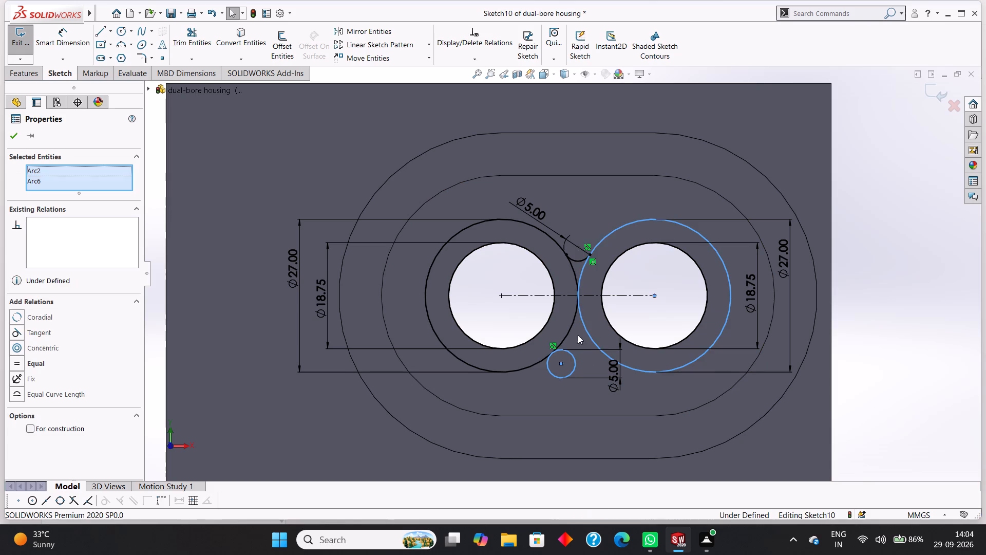
left_click(45, 331)
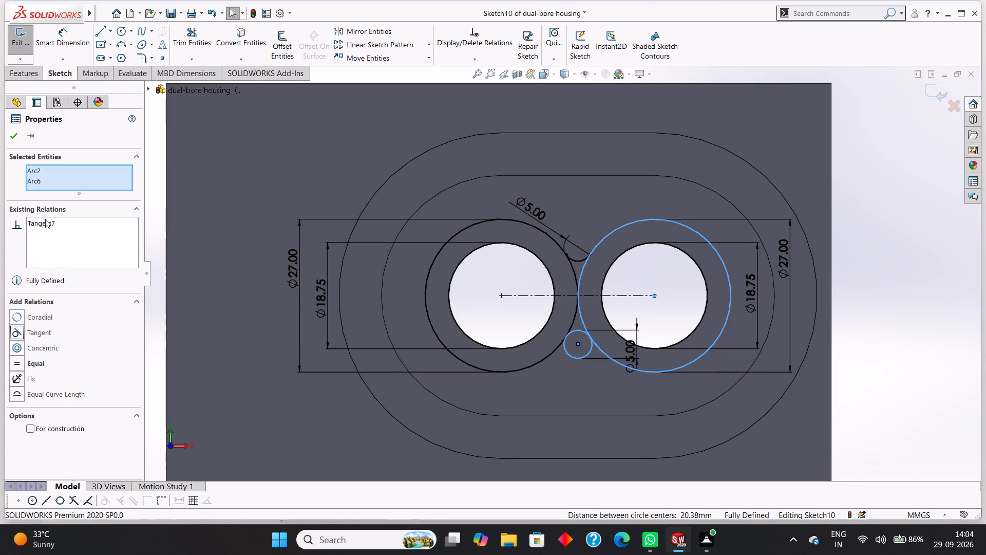
left_click(18, 134)
Trim the outer part of the lower 5 mm circle and the inner arcs of both 27 mm circles to form one continuous outline.
left_click(188, 52)
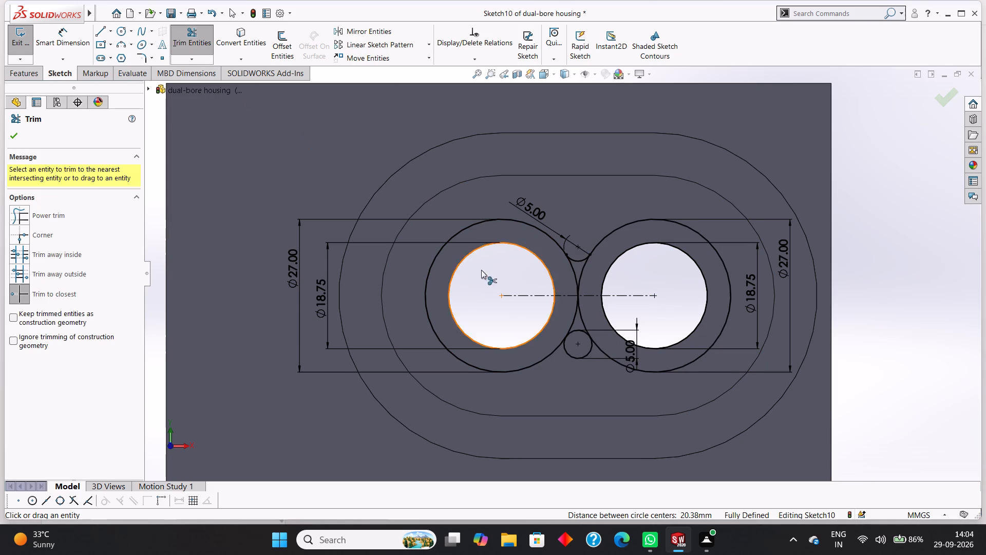
left_click(570, 355)
scroll(576, 333, "down", 4)
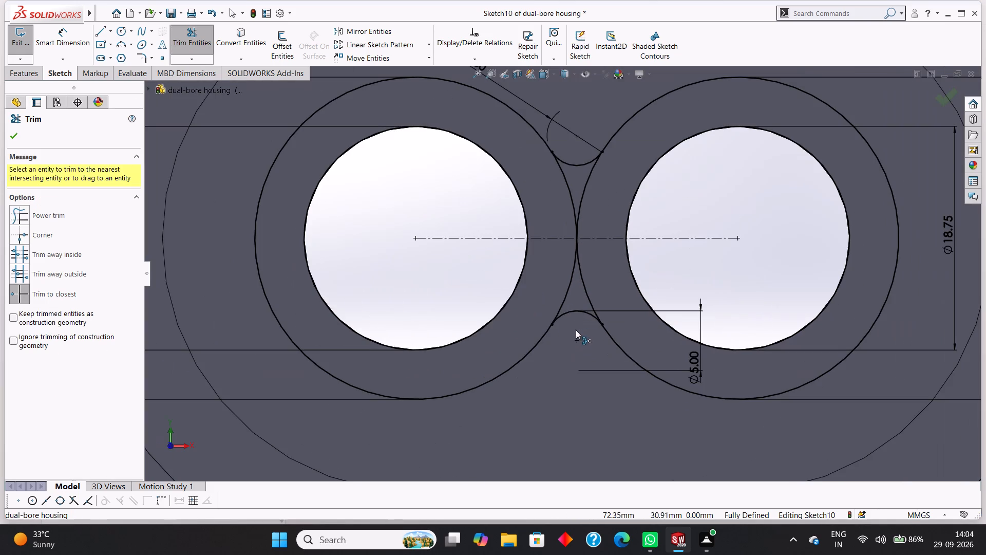
left_click(582, 282)
left_click(582, 197)
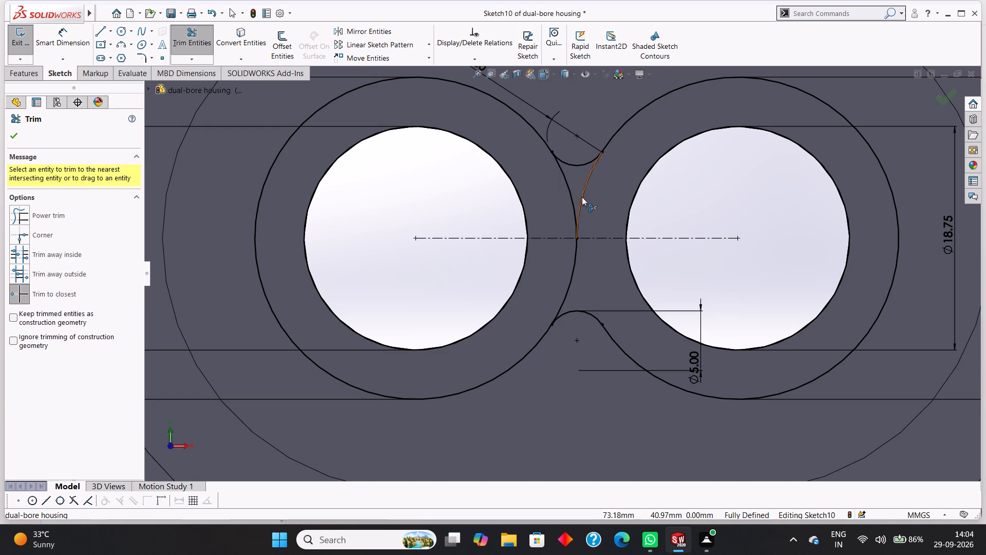
left_click(570, 190)
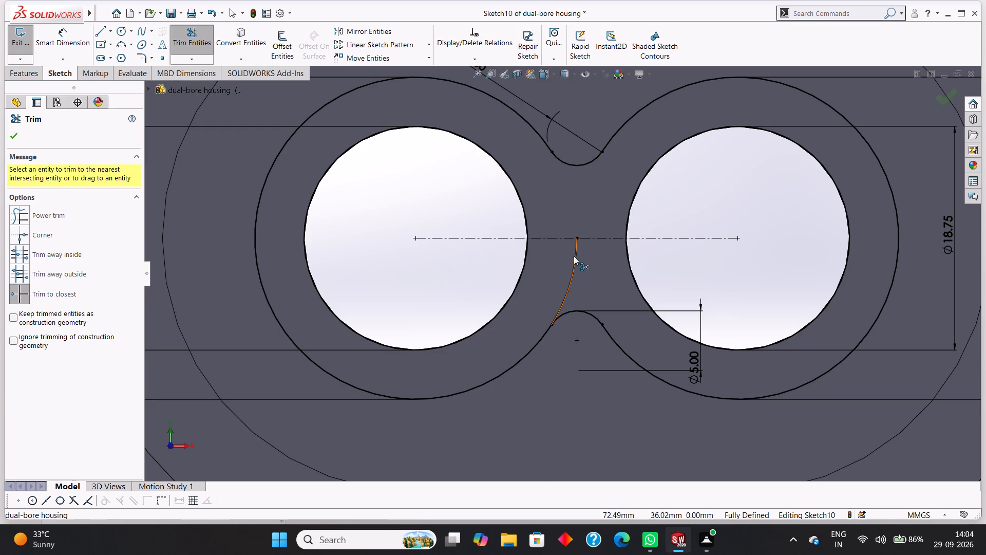
left_click(574, 257)
scroll(574, 261, "up", 3)
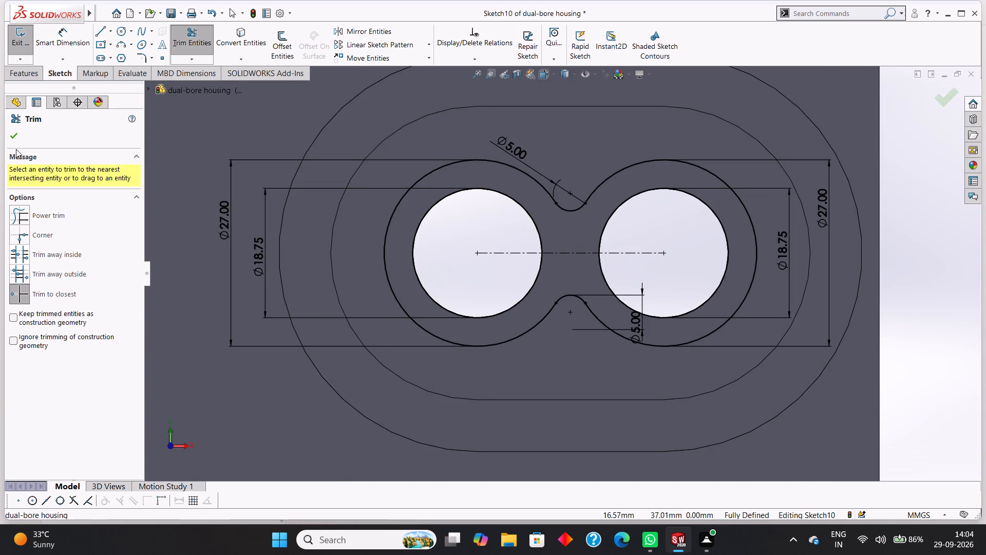
left_click(14, 138)
Extrude the joined collar profile around the two bores to a blind depth of 1 mm, merged with the body.
left_click(25, 76)
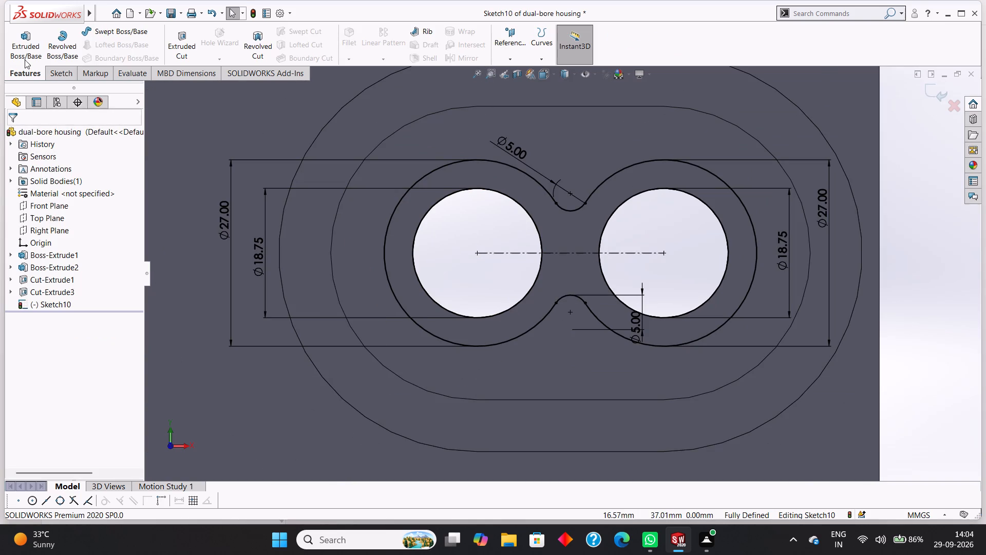
left_click(25, 56)
scroll(447, 364, "up", 2)
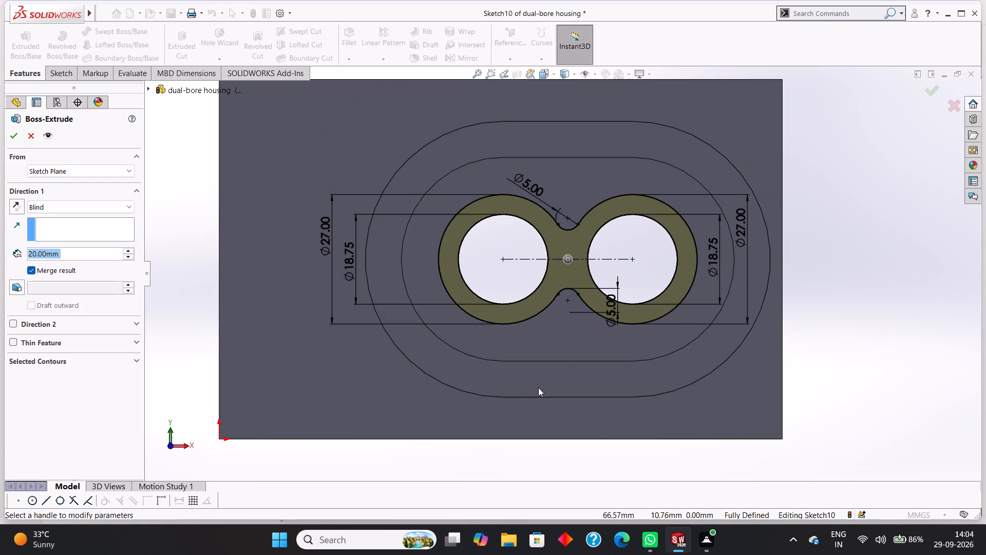
middle_click_drag(602, 424, 602, 342)
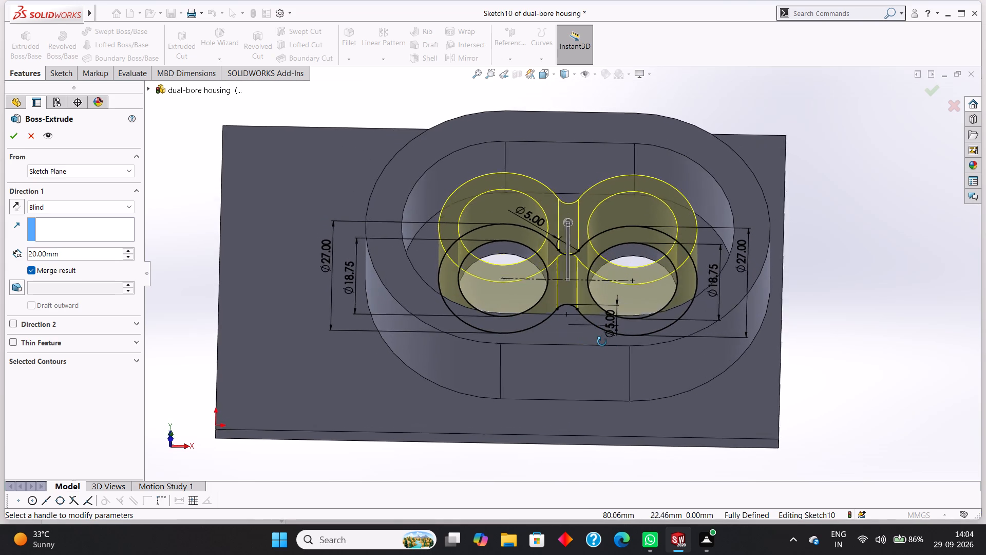
middle_click_drag(602, 342, 604, 347)
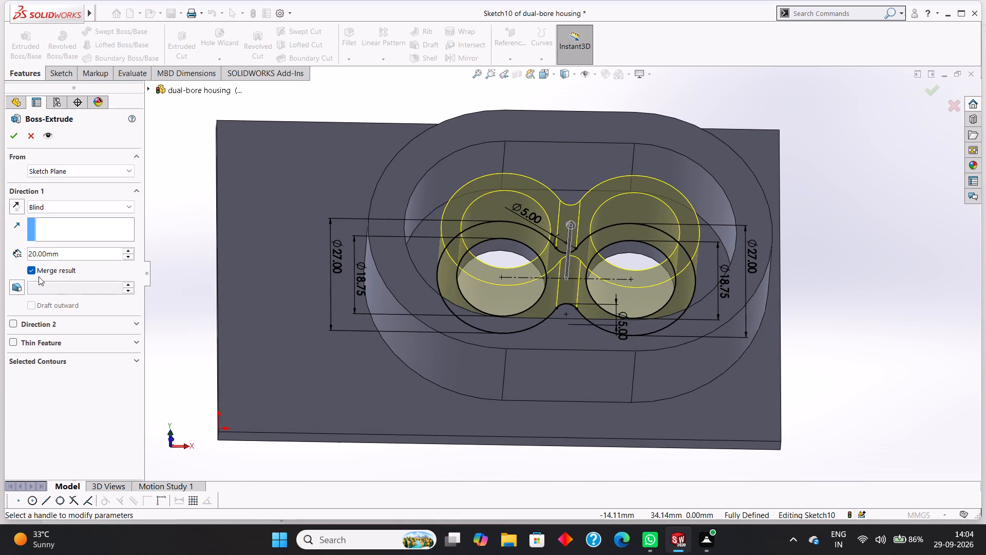
left_click_drag(74, 252, 13, 252)
key("1")
key("Return")
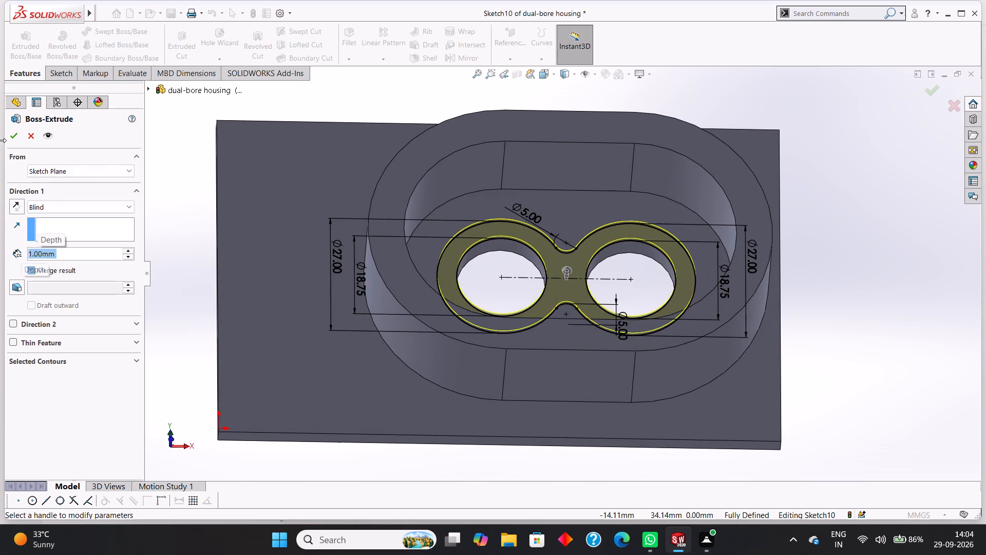
left_click(8, 140)
left_click(305, 225)
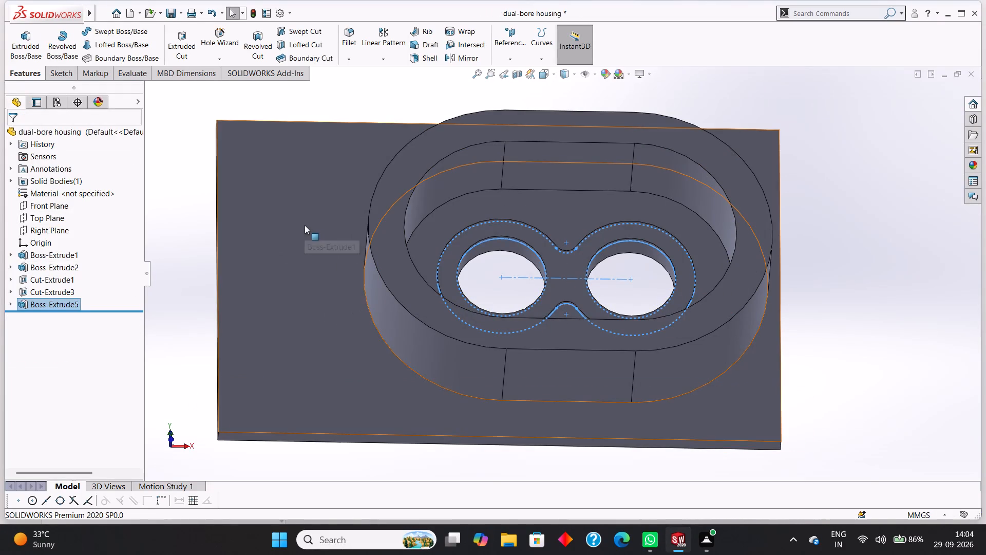
key("Escape")
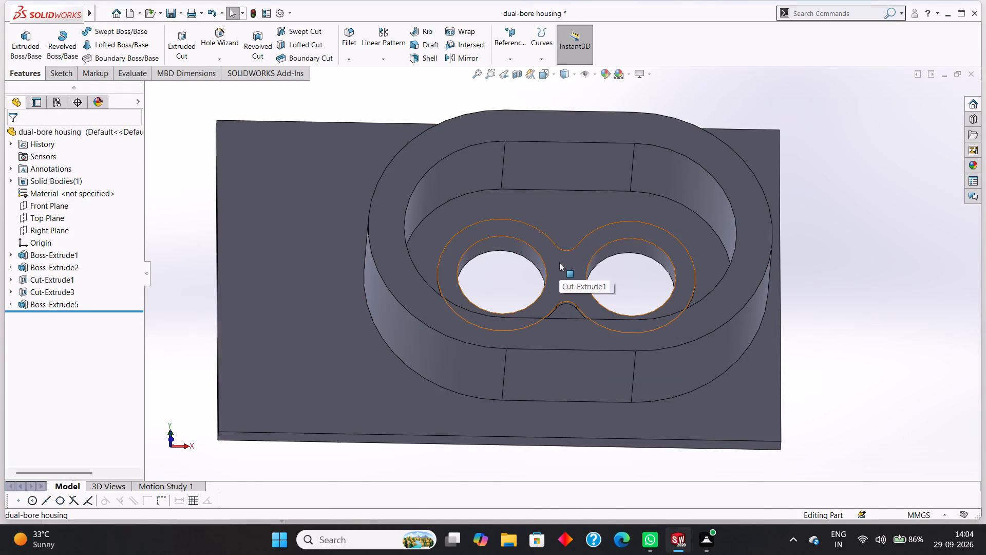
Start a sketch on the top face of the joined collar and view it face-on.
left_click(559, 262)
left_click(603, 232)
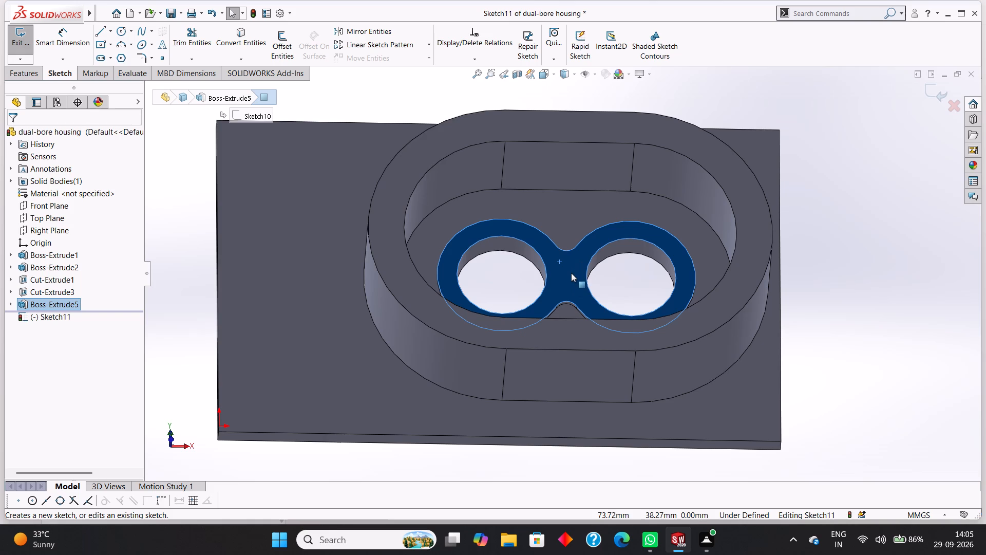
key("ctrl+8")
key("Escape")
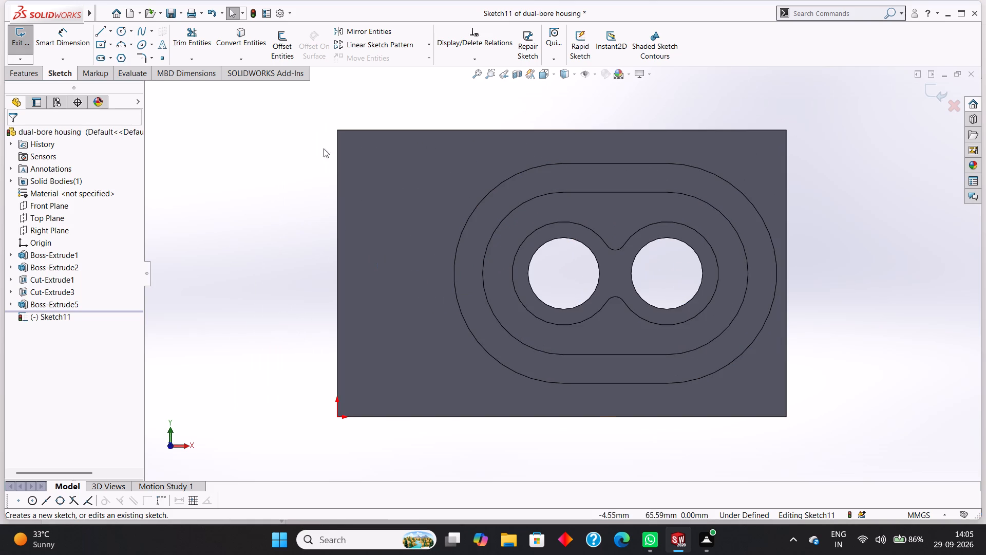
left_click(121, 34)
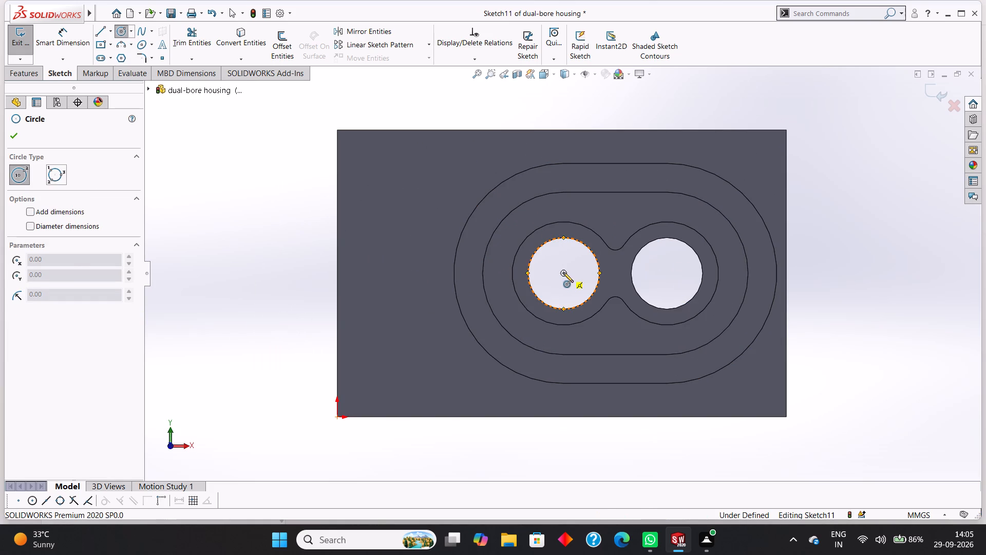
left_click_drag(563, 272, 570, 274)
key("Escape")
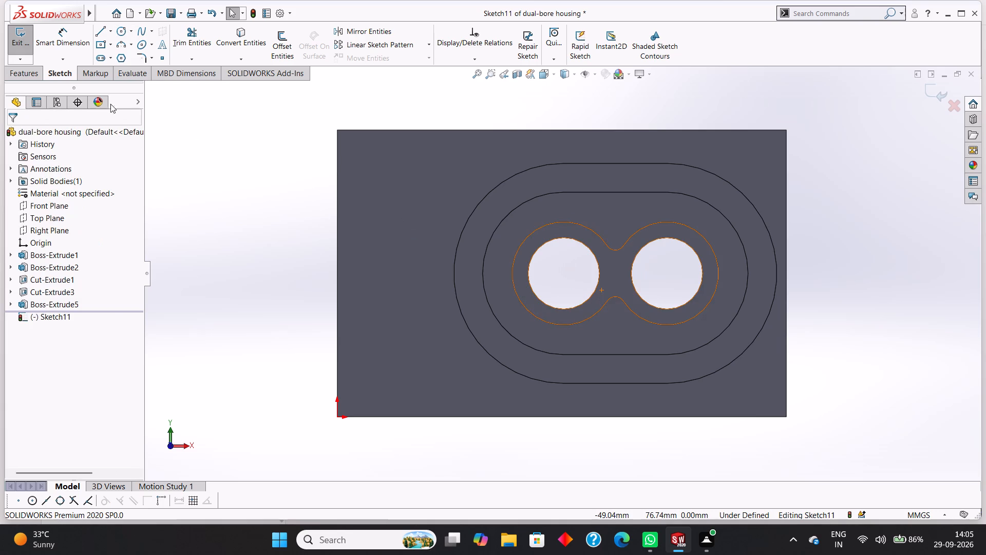
Sketch a circle concentric with each of the two bores, about 21.7 mm diameter around the first and about 22.8 mm around the second.
left_click(118, 35)
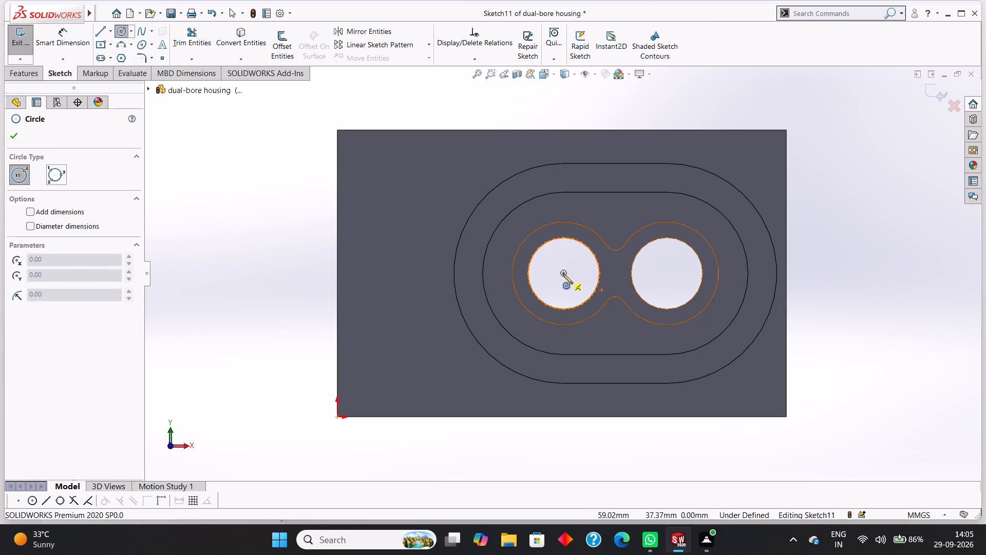
left_click_drag(563, 274, 600, 294)
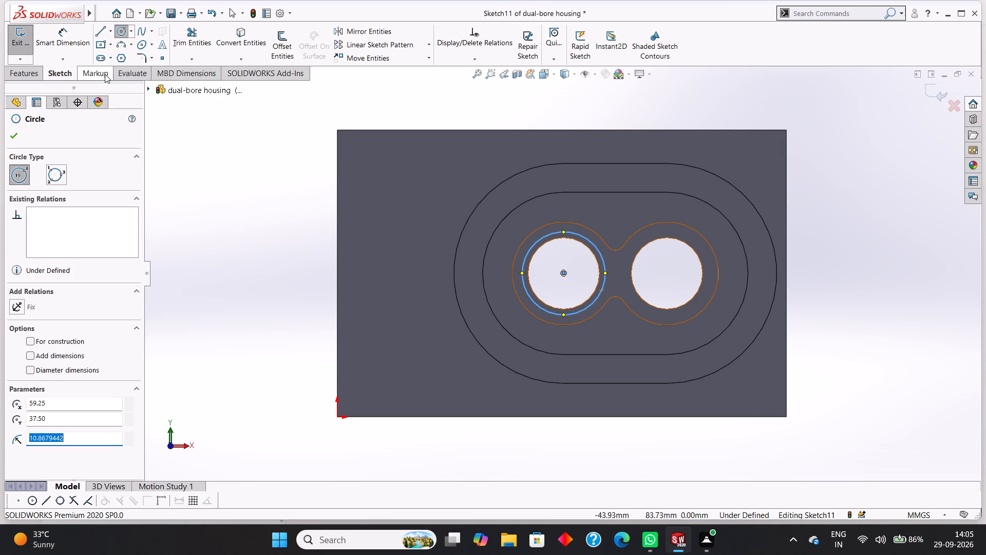
left_click(14, 141)
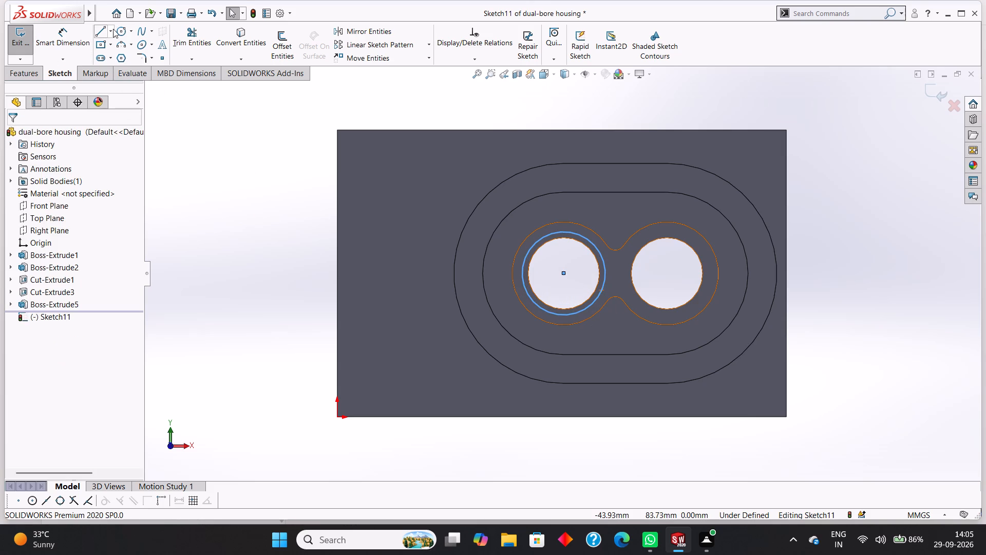
left_click(117, 29)
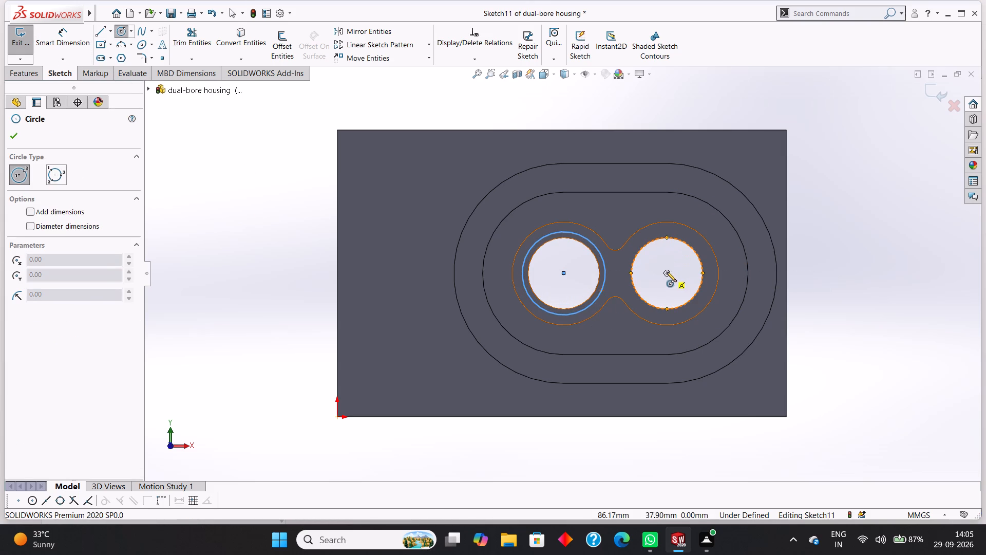
left_click_drag(667, 272, 700, 301)
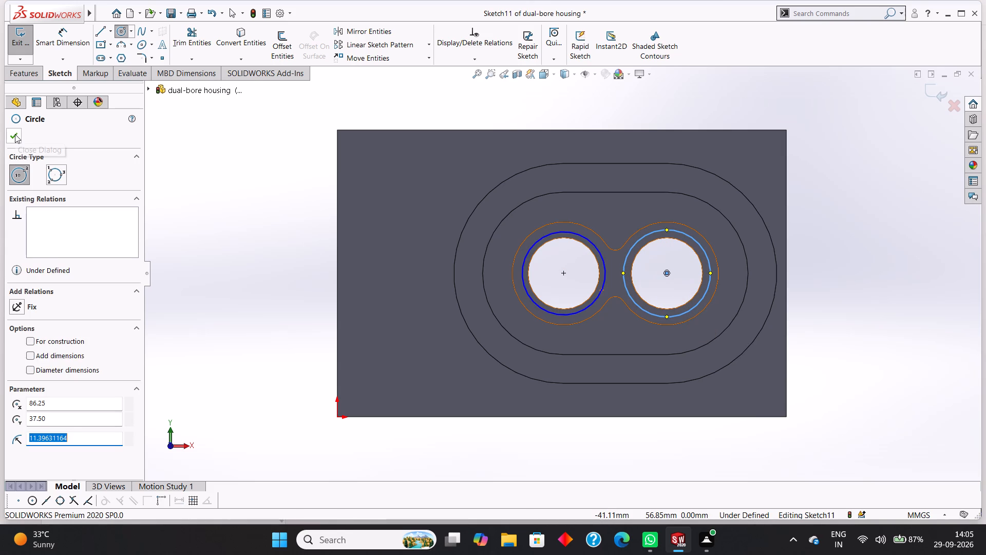
left_click(15, 134)
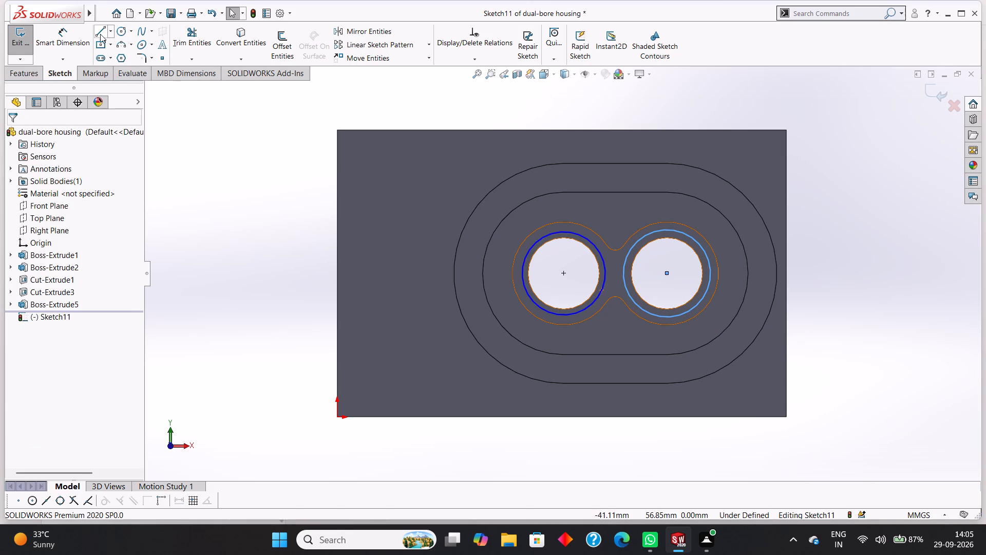
Dimension both concentric circles around the bores to a diameter of 23.5 mm.
left_click(70, 38)
left_click(554, 233)
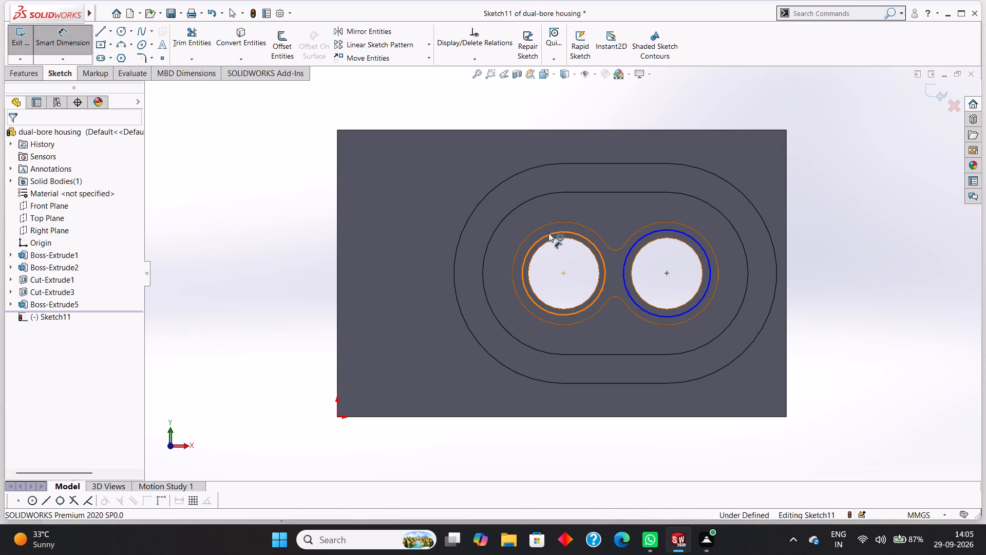
left_click(481, 242)
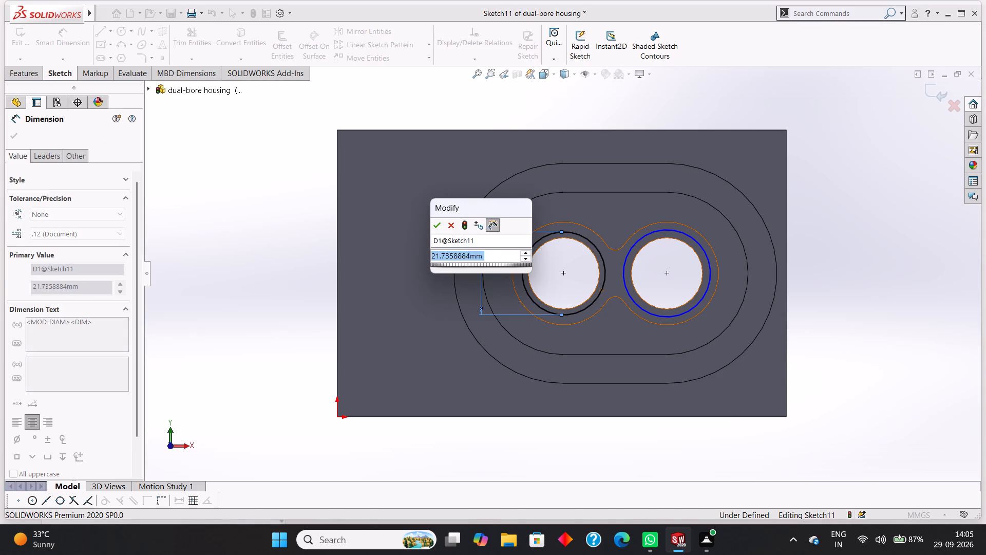
type("23.5")
key("Return")
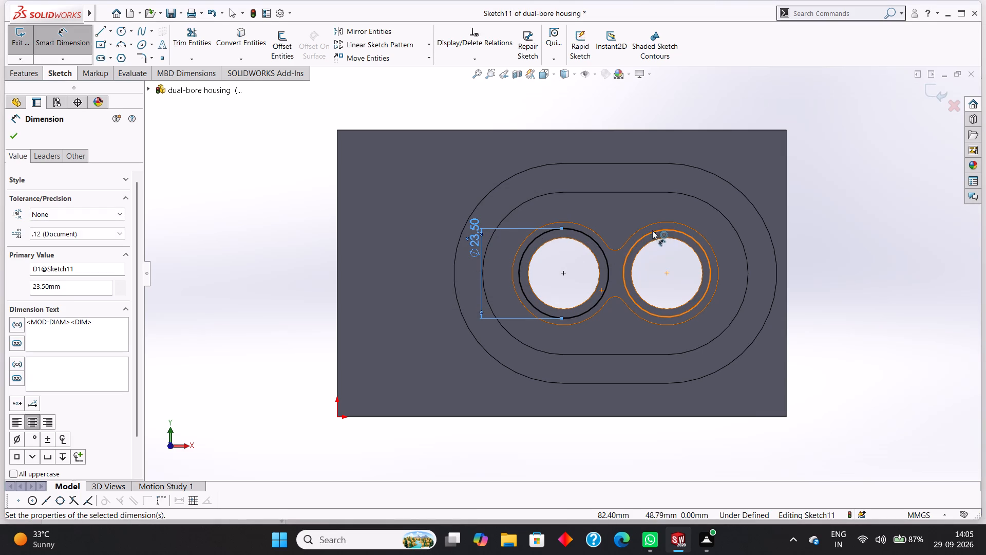
left_click(667, 230)
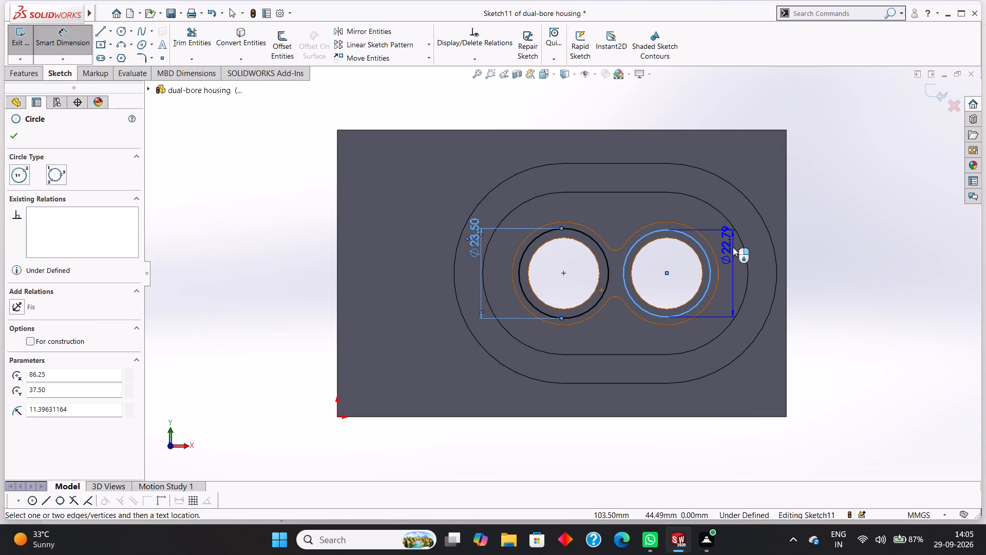
left_click(733, 248)
type("23.")
type("50")
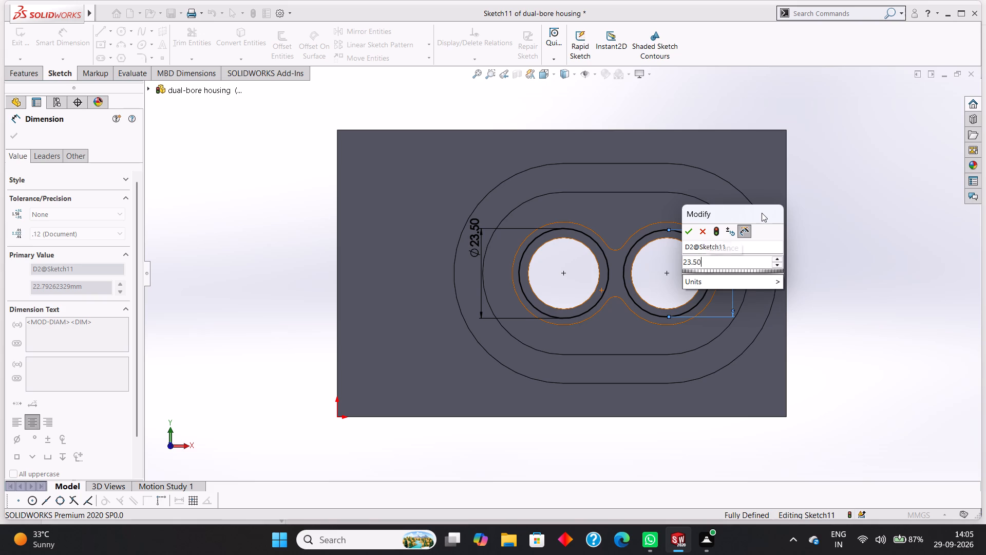
key("Return")
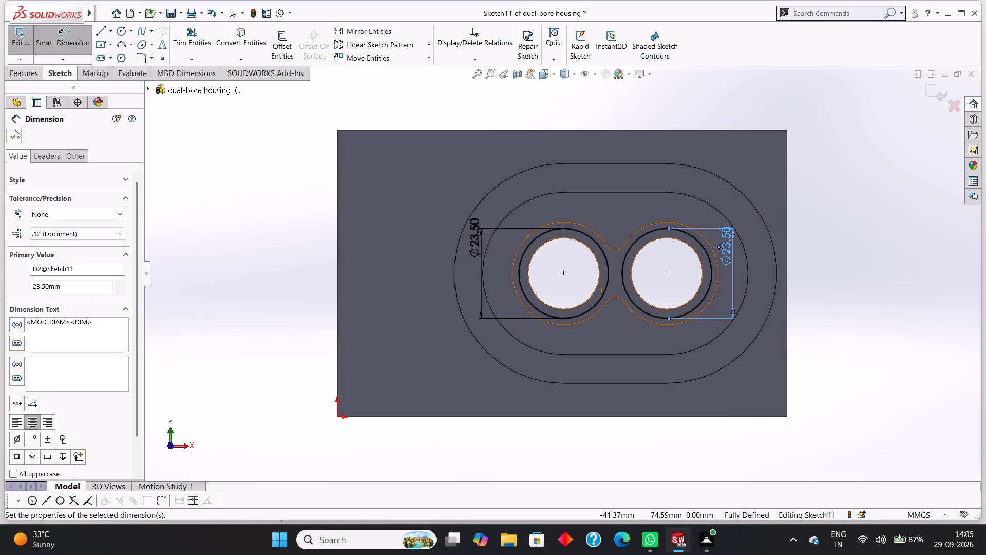
left_click(13, 139)
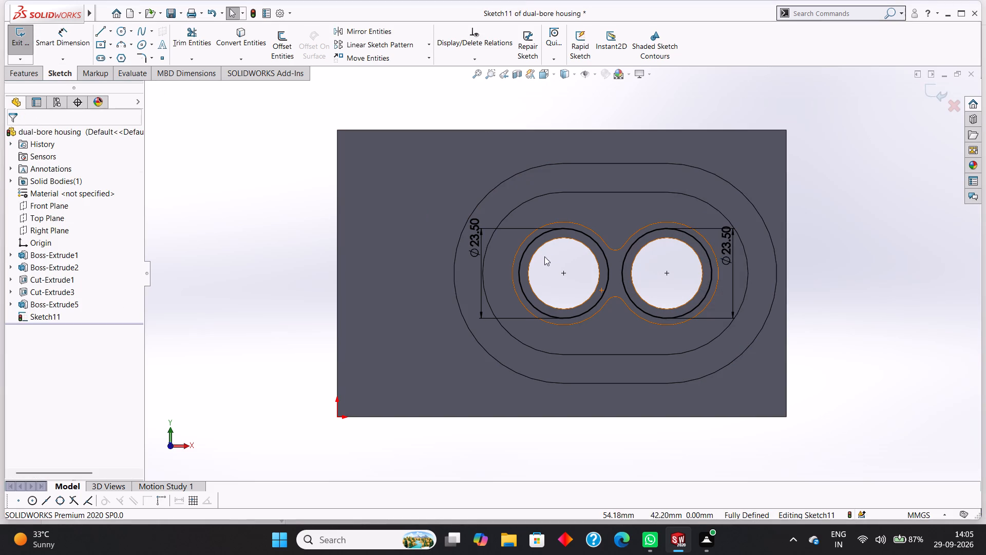
Convert both 23.5 mm circles to construction geometry.
right_click(538, 239)
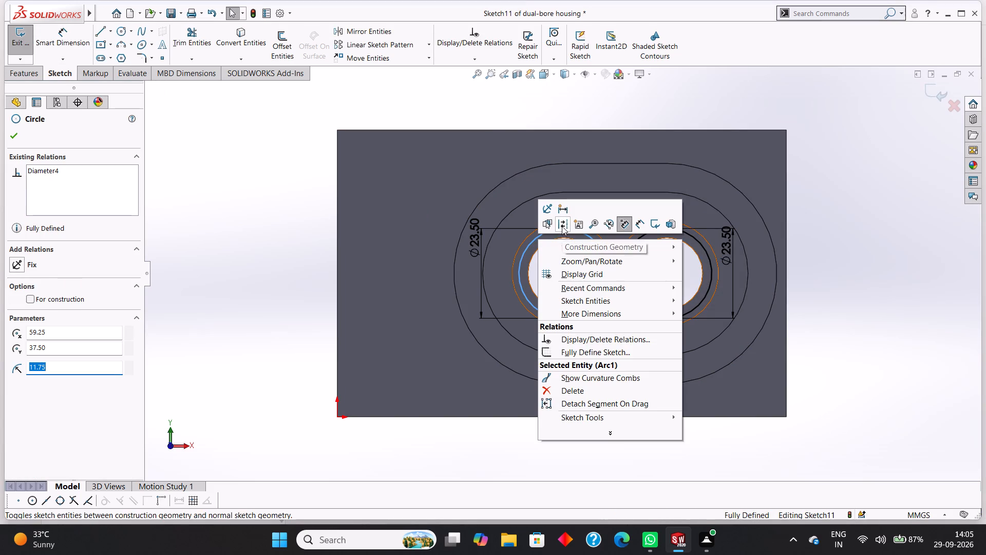
left_click(562, 226)
right_click(656, 230)
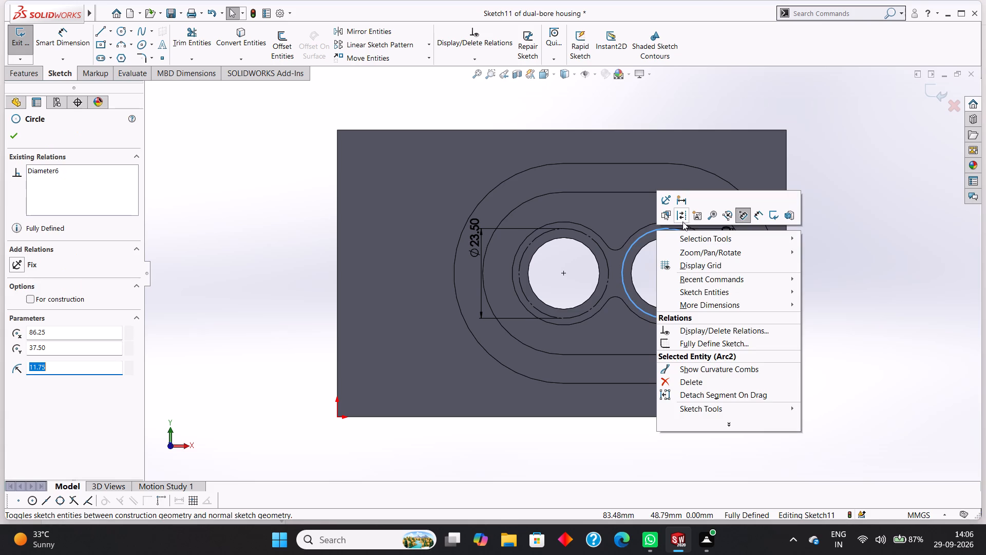
left_click(677, 217)
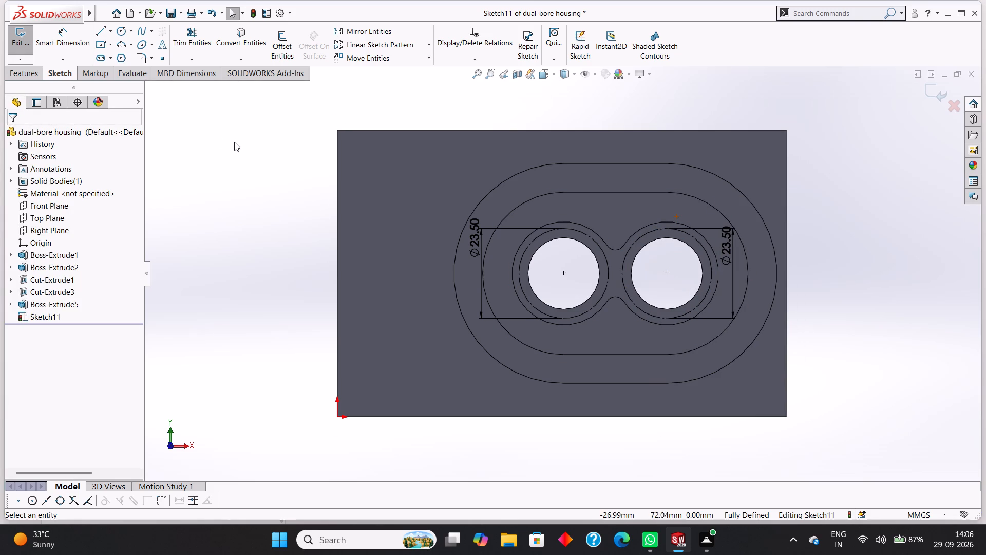
Draw a horizontal centerline across the collar, through both bore centres, between its two outermost points.
left_click(109, 30)
left_click(120, 62)
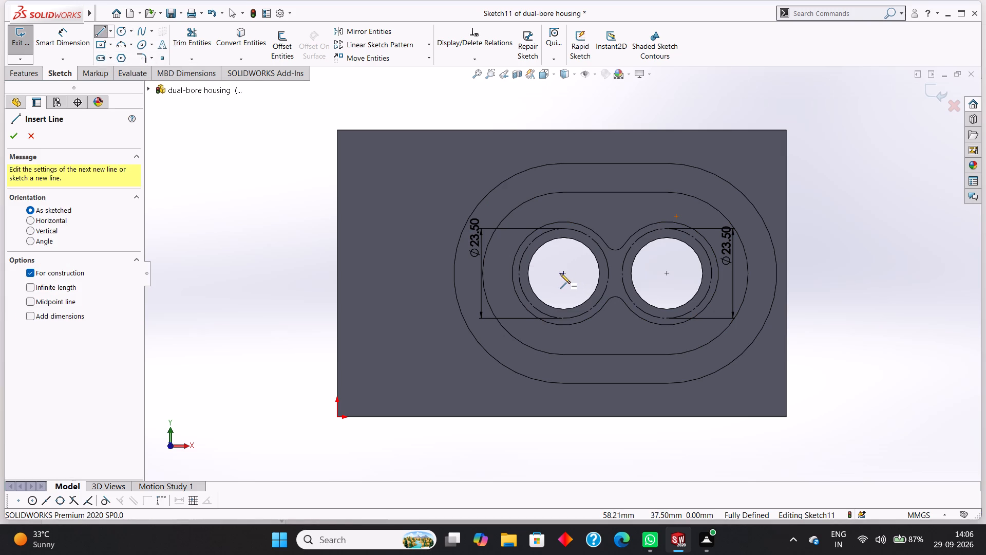
left_click(510, 272)
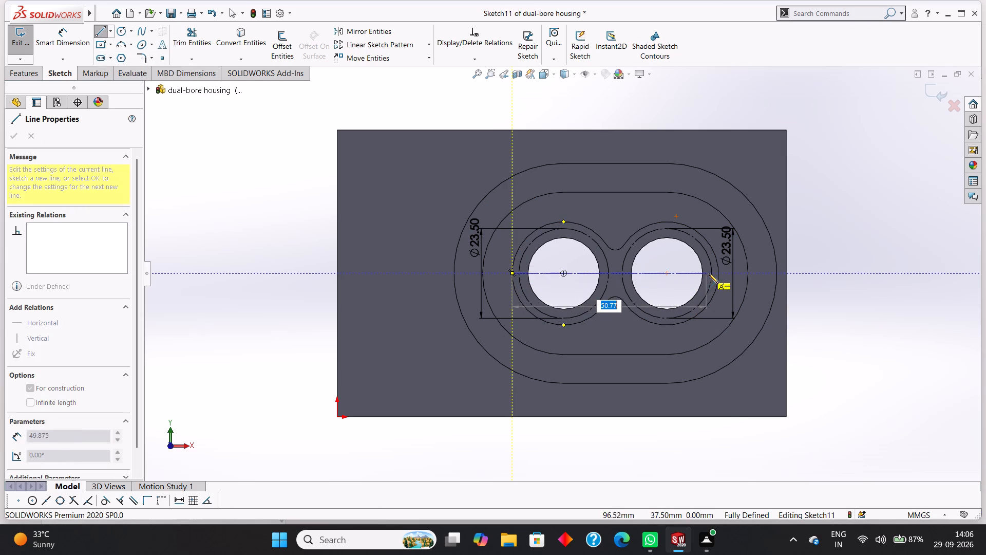
left_click(717, 272)
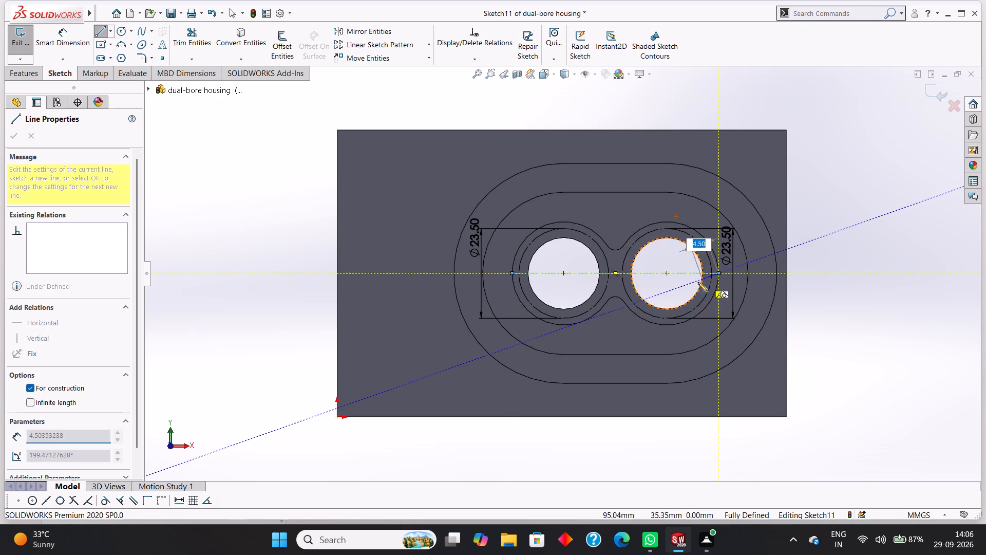
right_click(685, 284)
left_click(701, 289)
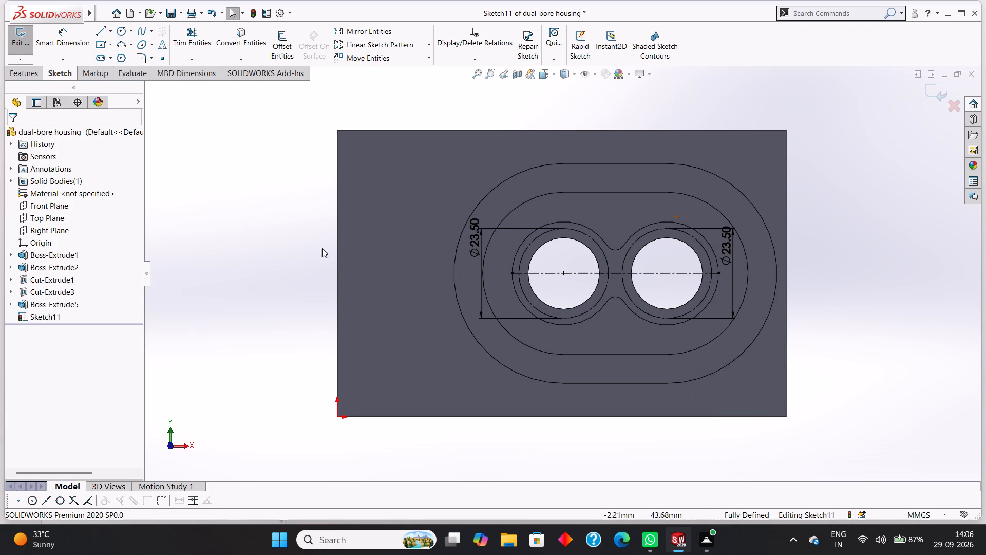
Draw a slanted centerline from the left bore's centre down toward the web, ending on its 23.5 mm construction circle.
left_click(109, 33)
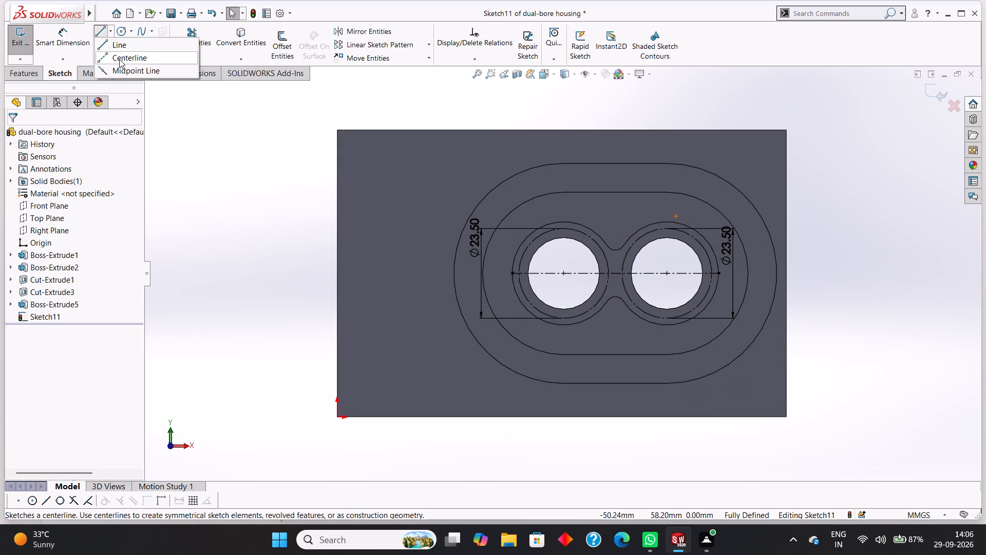
left_click(119, 59)
left_click(562, 274)
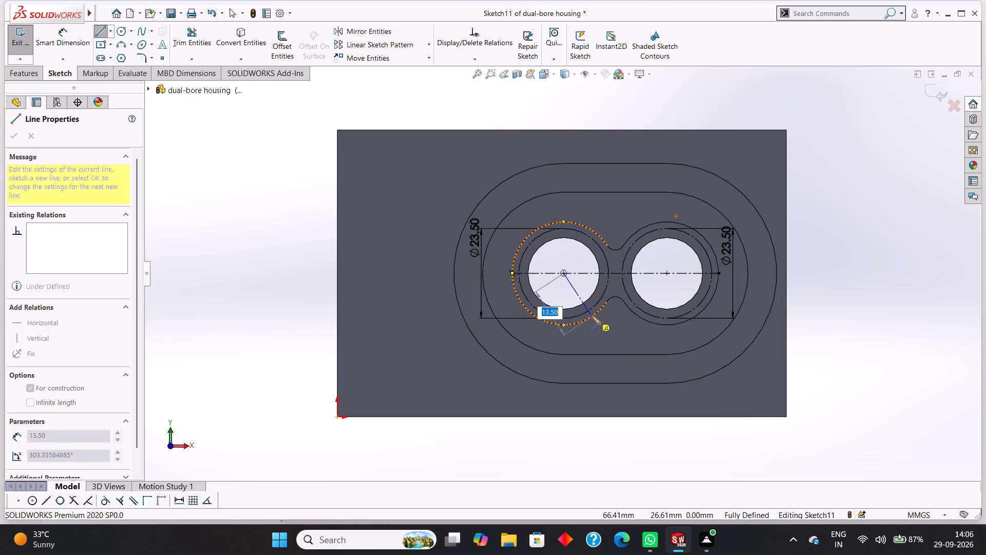
left_click(588, 310)
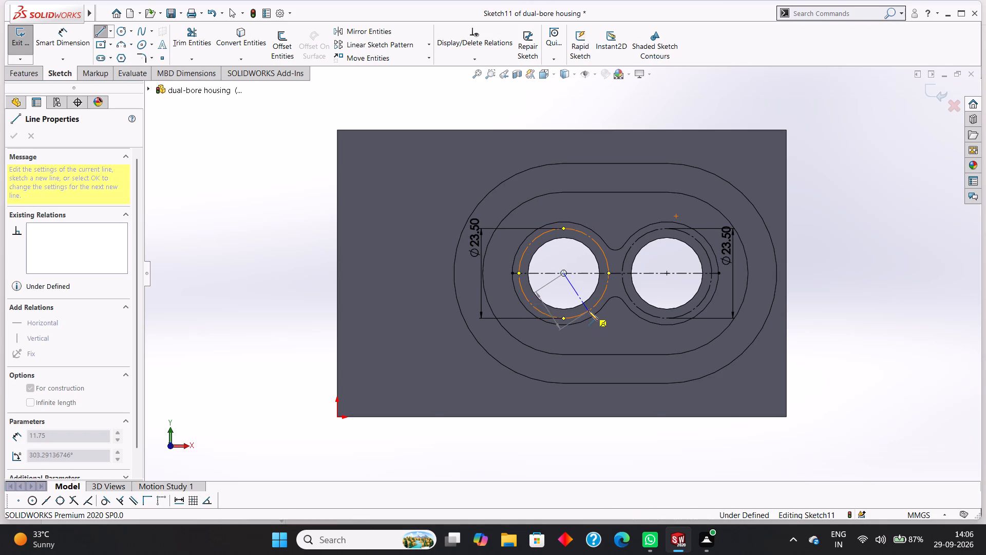
right_click(615, 323)
left_click(635, 331)
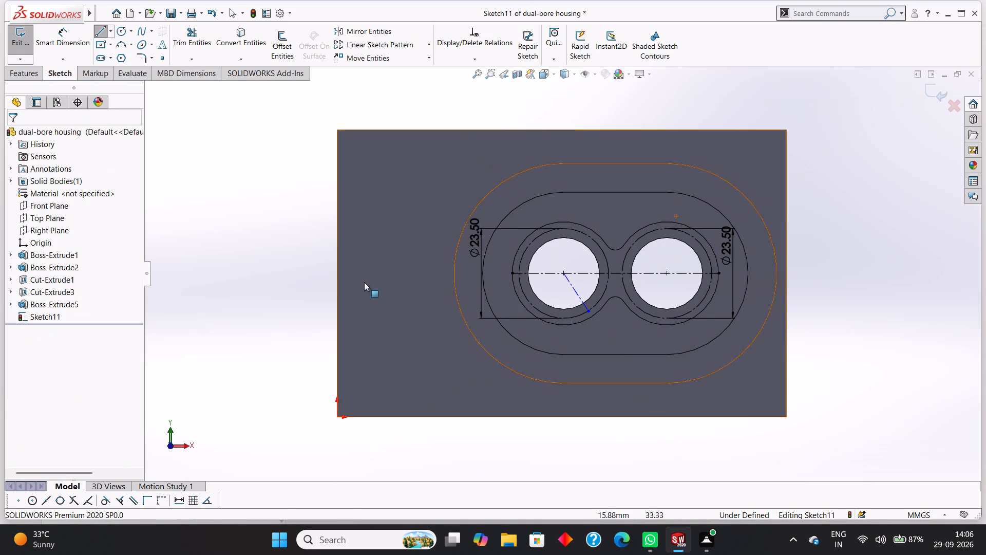
Dimension the angle between the horizontal centerline and the slanted centerline to 45°.
left_click(66, 35)
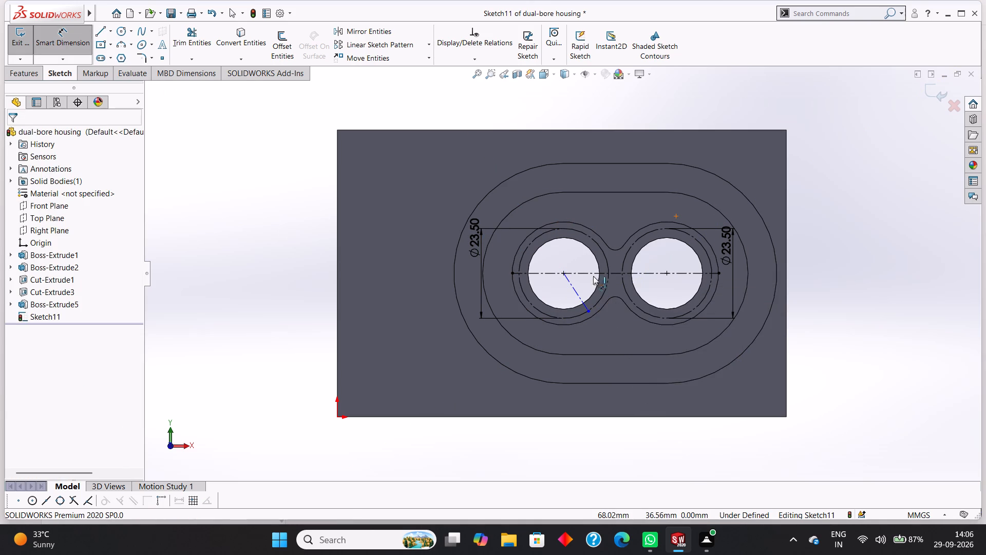
left_click(587, 271)
left_click(573, 286)
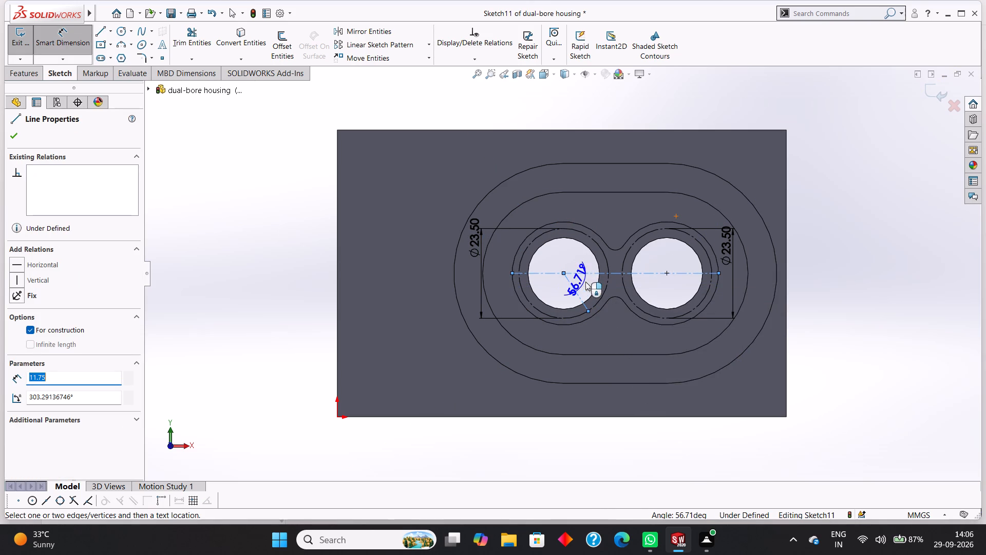
left_click(594, 281)
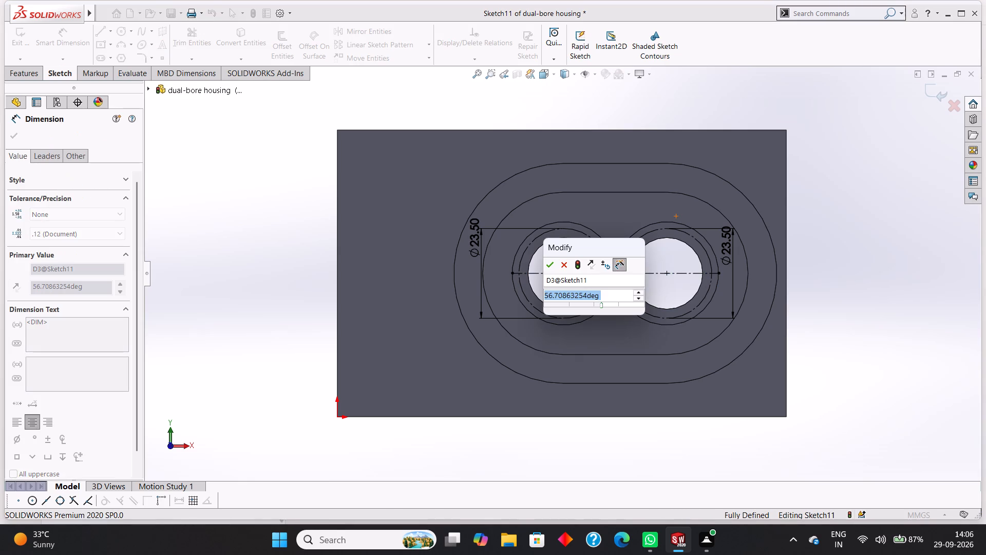
type("45")
key("Return")
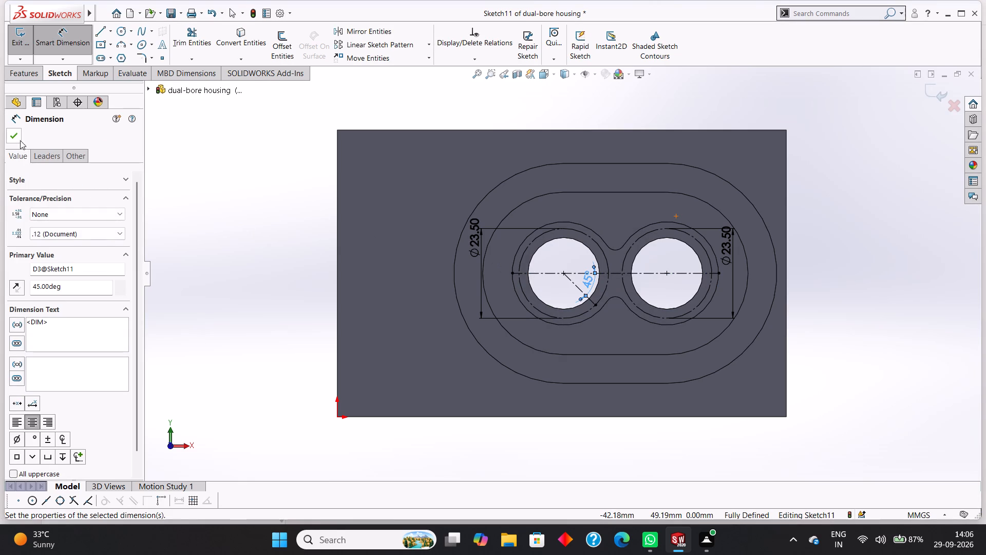
left_click(17, 132)
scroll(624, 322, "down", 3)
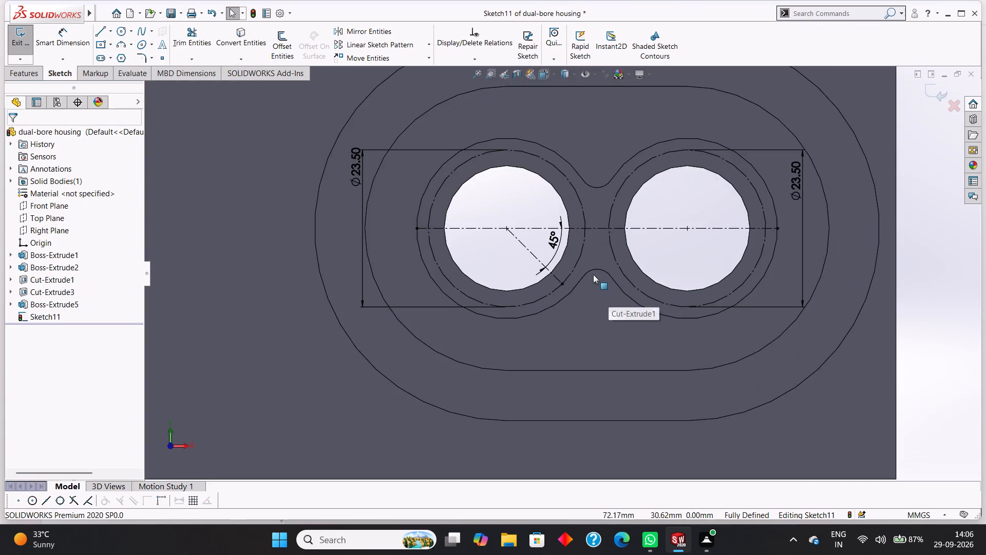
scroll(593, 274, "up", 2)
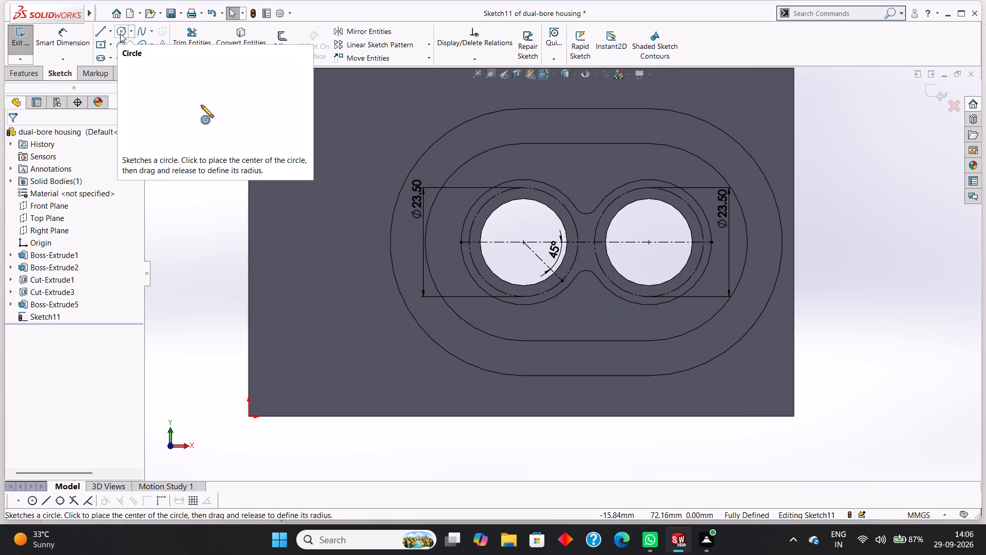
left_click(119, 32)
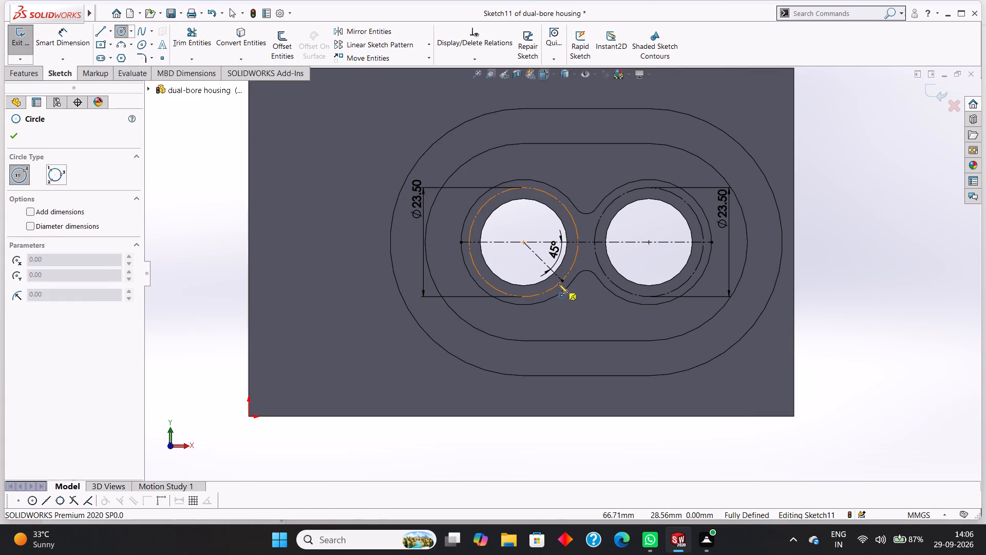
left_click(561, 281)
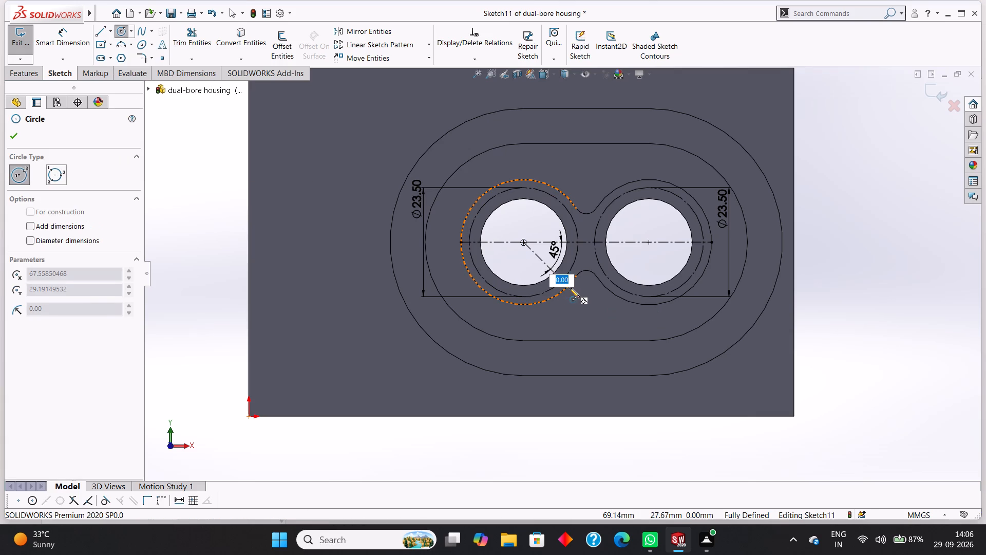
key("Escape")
Draw a circle of 1 mm radius centred on the slanted centerline's outer end, on the left 23.5 mm construction circle.
left_click(122, 29)
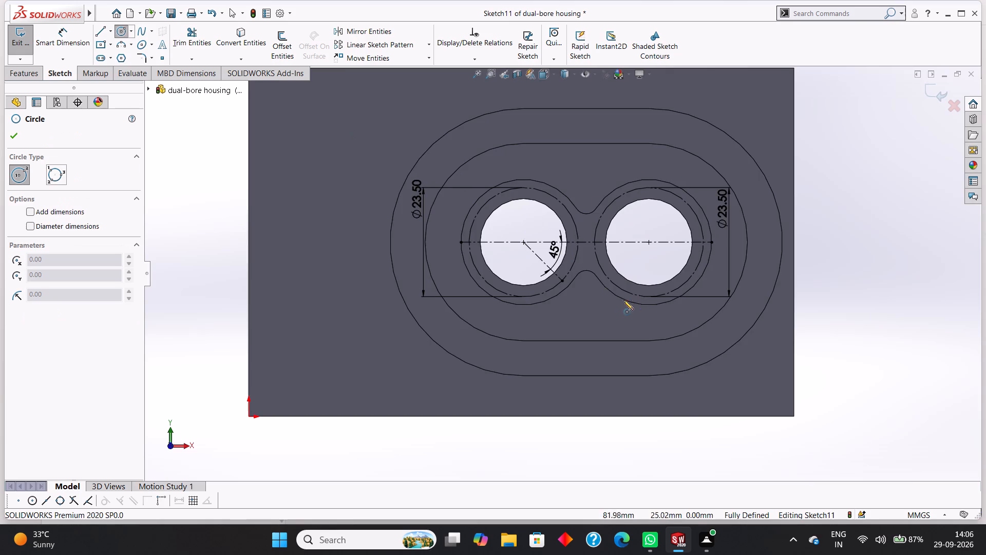
scroll(623, 300, "down", 4)
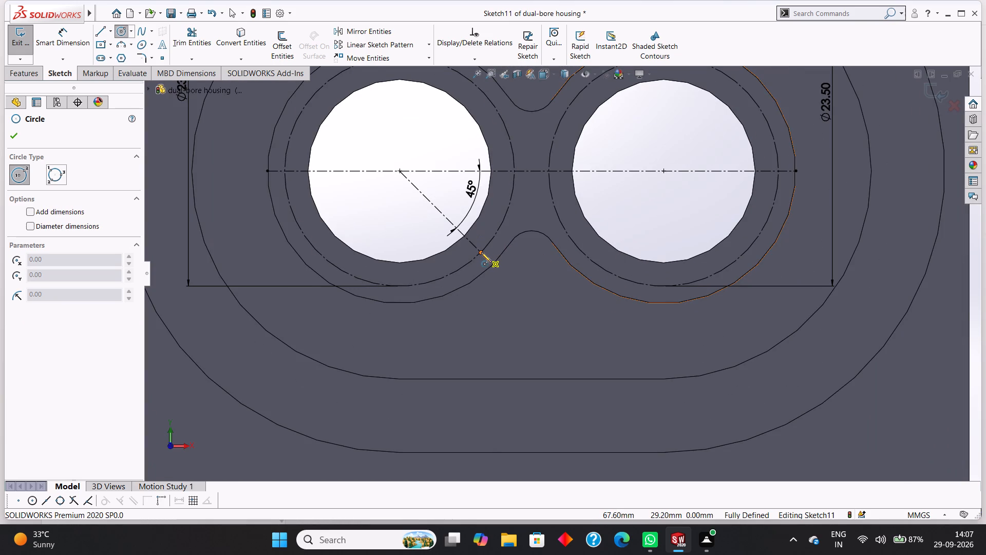
left_click_drag(481, 252, 490, 260)
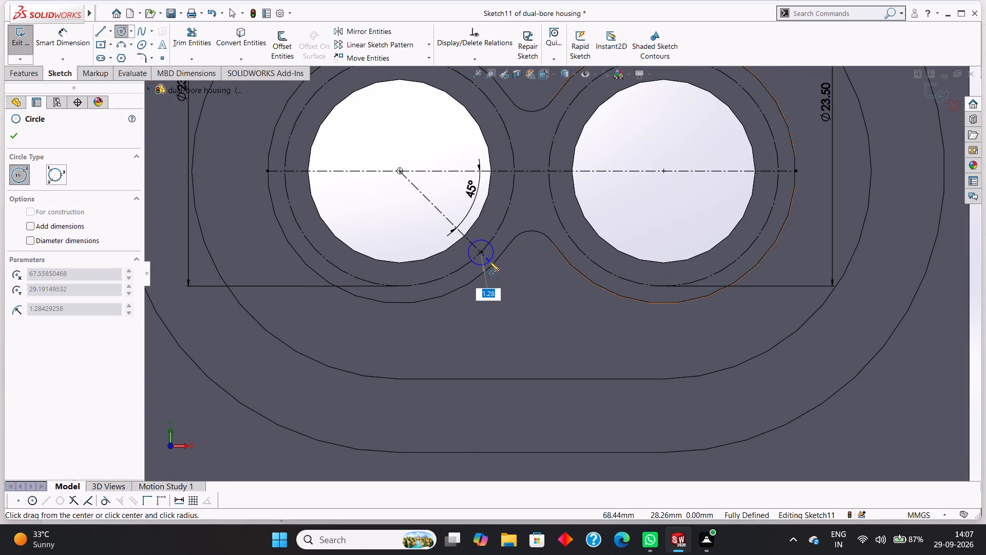
key("1")
key("Return")
left_click(8, 136)
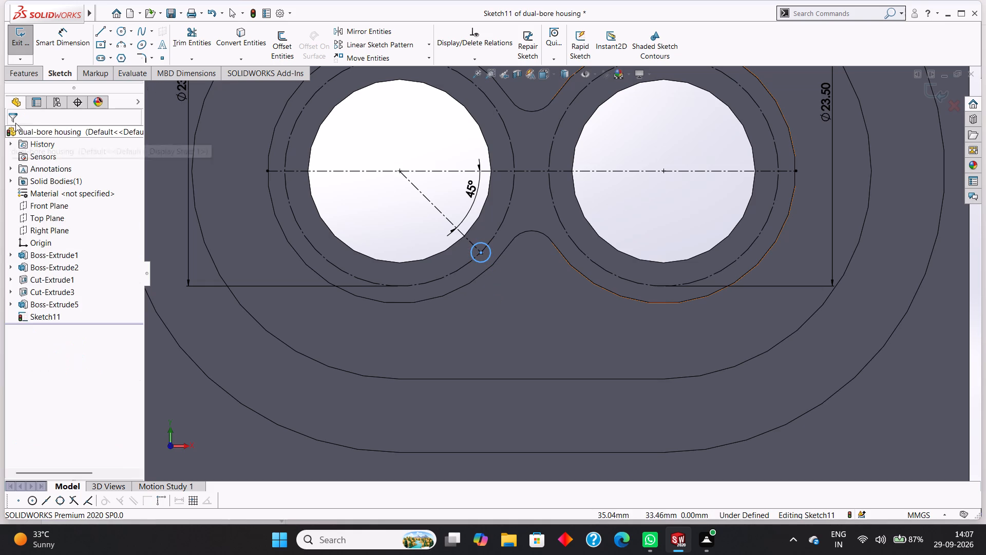
Dimension the small circle's diameter at 2 mm.
left_click(68, 32)
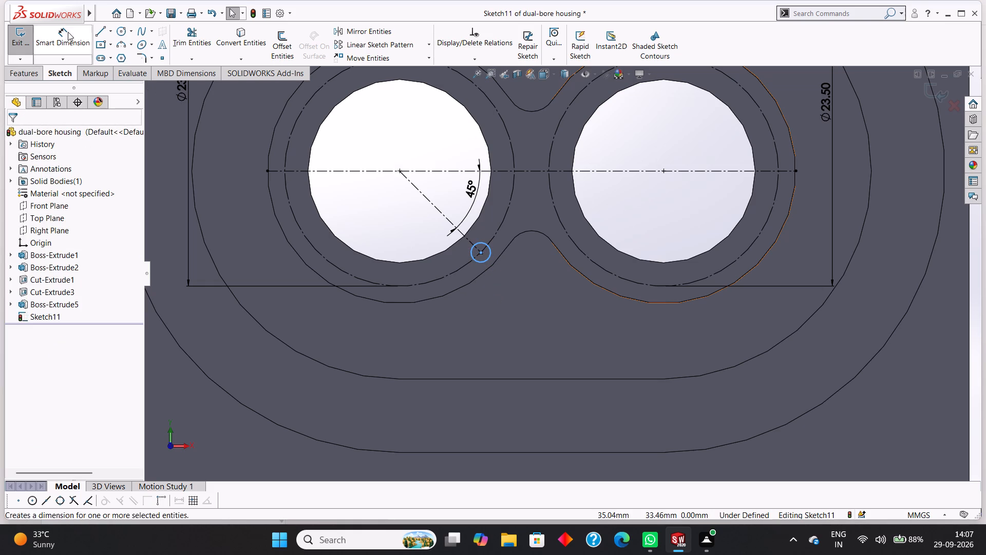
left_click(475, 264)
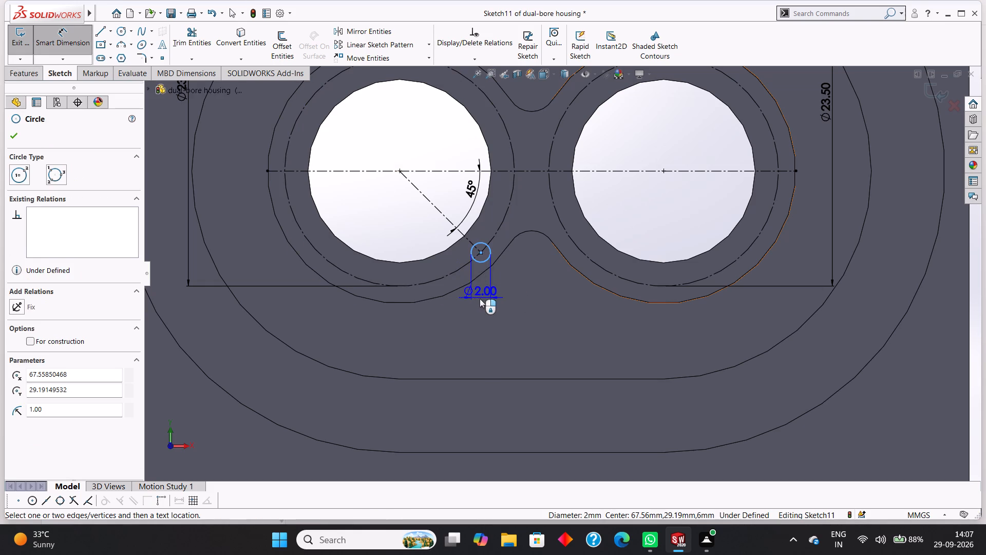
left_click(481, 303)
left_click(435, 288)
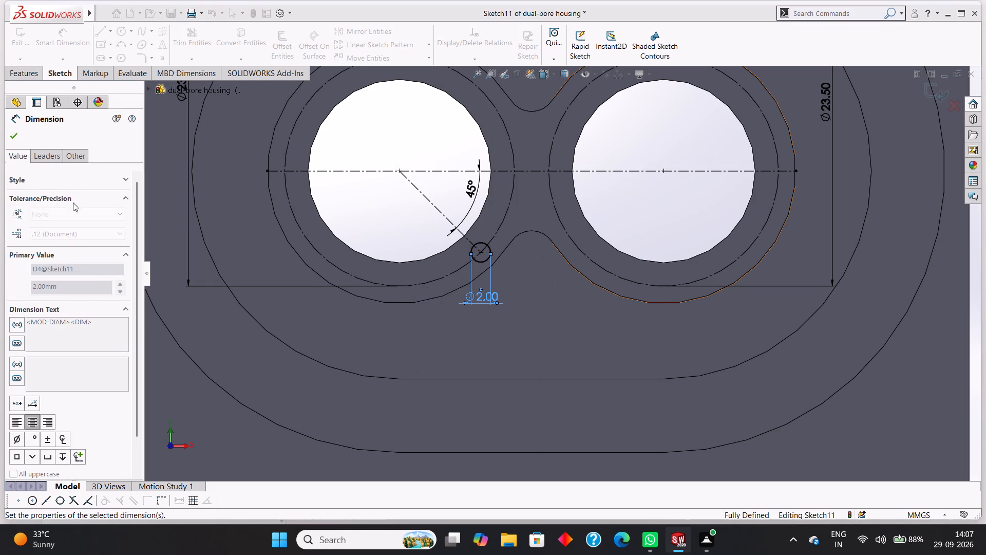
left_click(11, 139)
Cut-extrude the 2 mm circle Through All from the sketch plane to make a small hole beside the left bore.
left_click(26, 78)
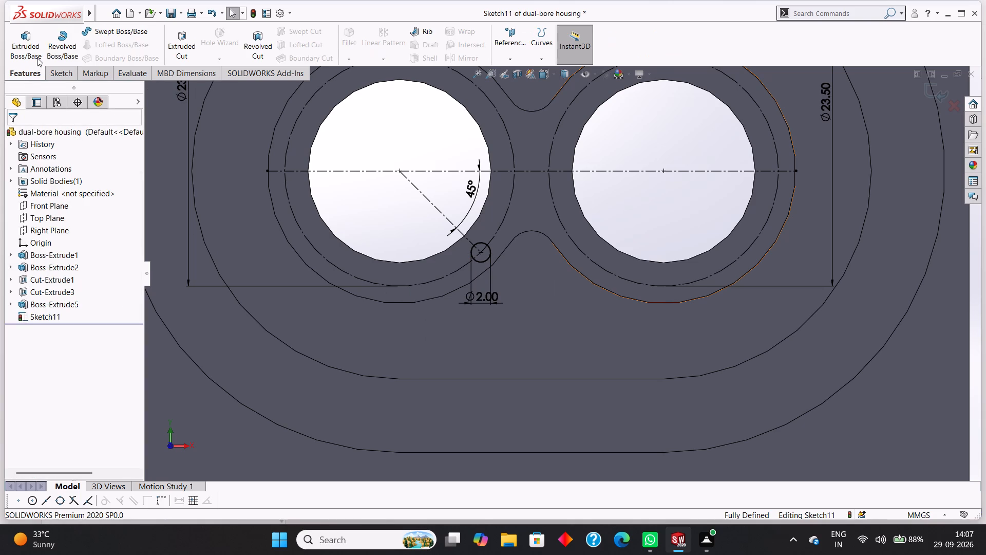
left_click(183, 51)
scroll(507, 319, "up", 3)
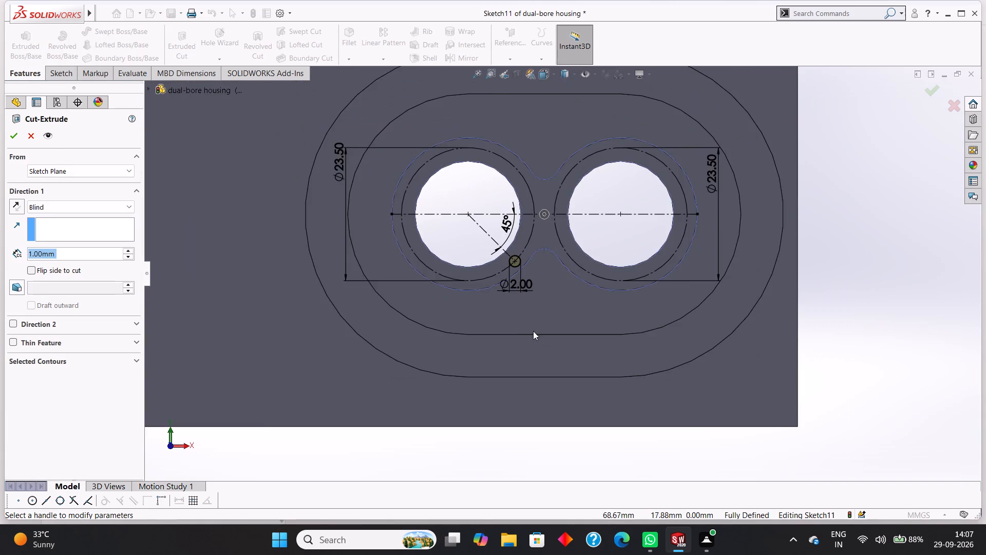
scroll(544, 332, "up", 2)
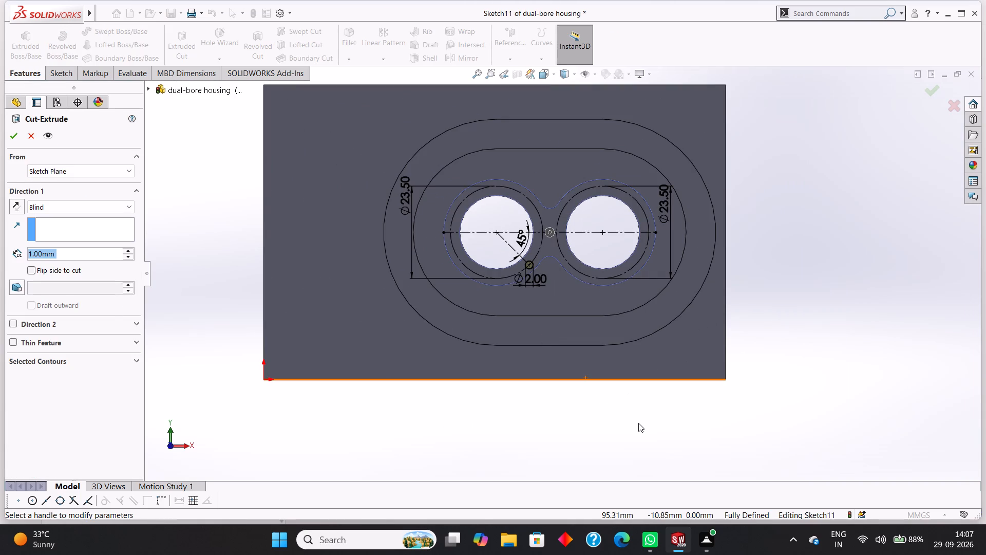
middle_click_drag(638, 423, 642, 263)
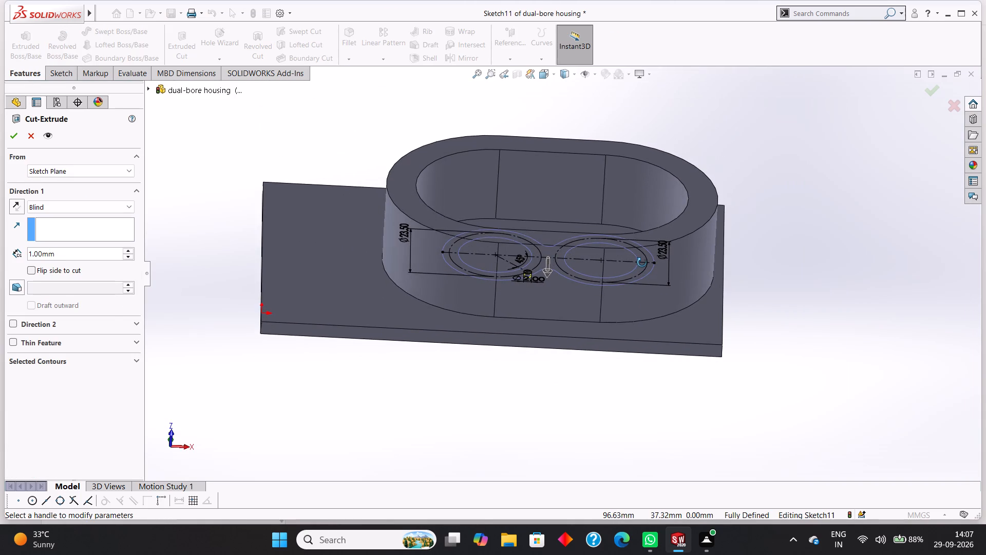
middle_click_drag(642, 263, 640, 280)
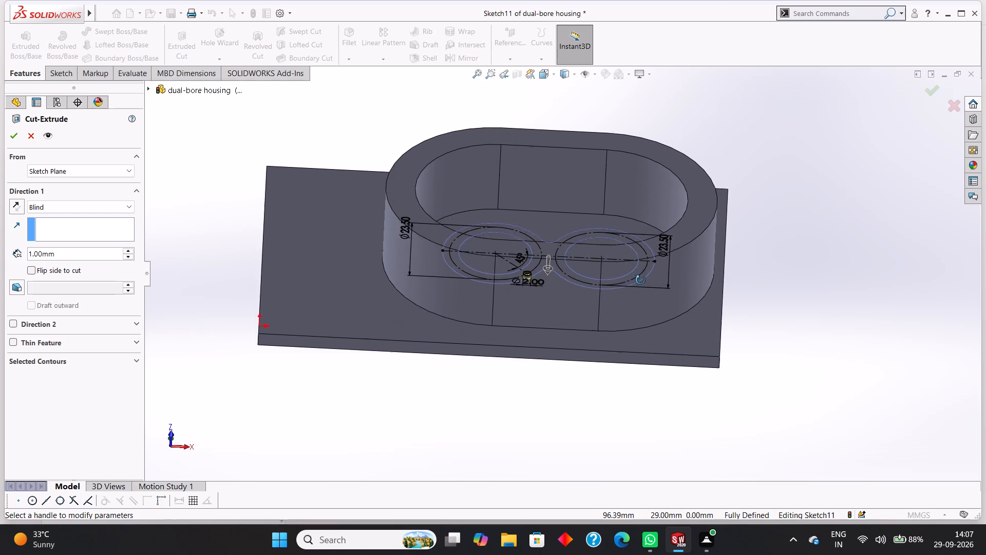
middle_click_drag(640, 280, 652, 328)
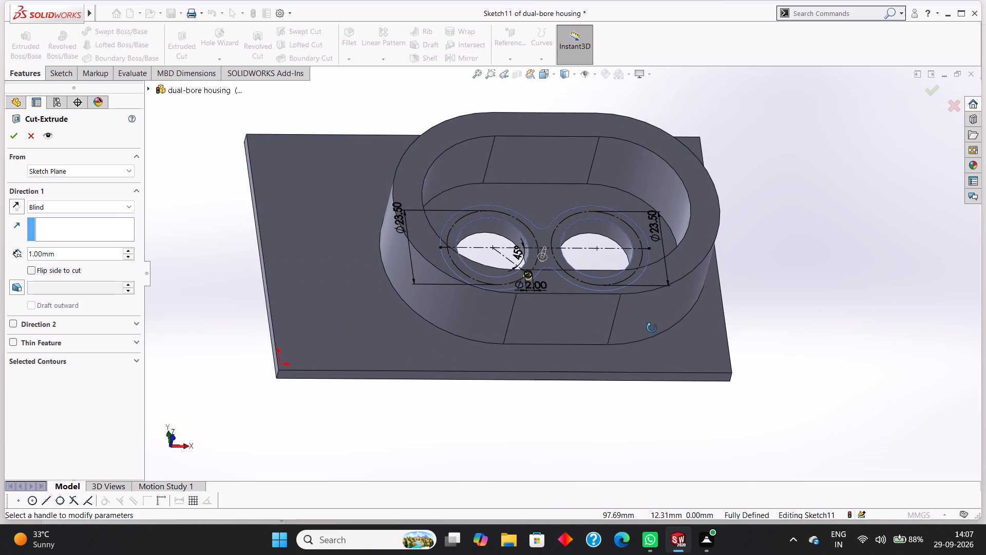
middle_click_drag(652, 328, 652, 327)
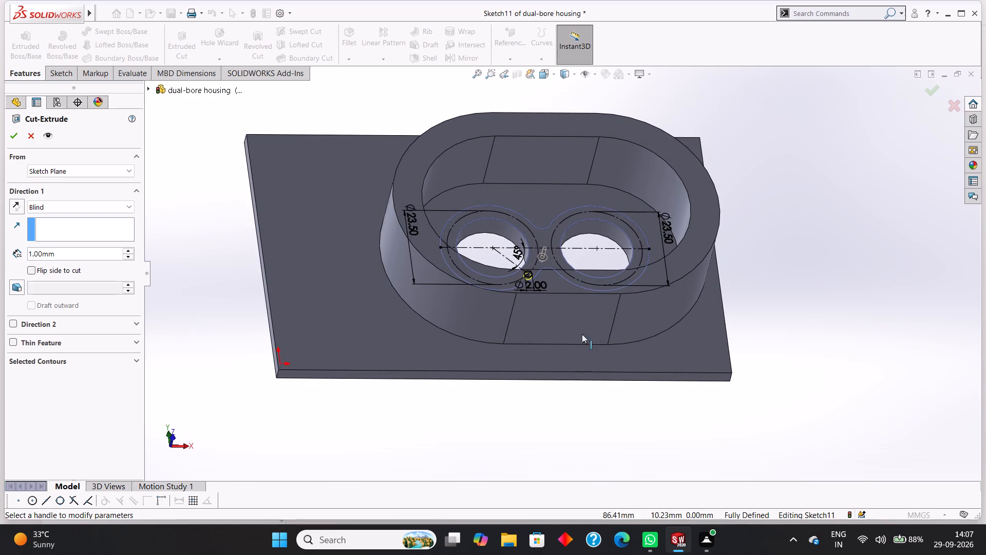
left_click(70, 208)
left_click(66, 224)
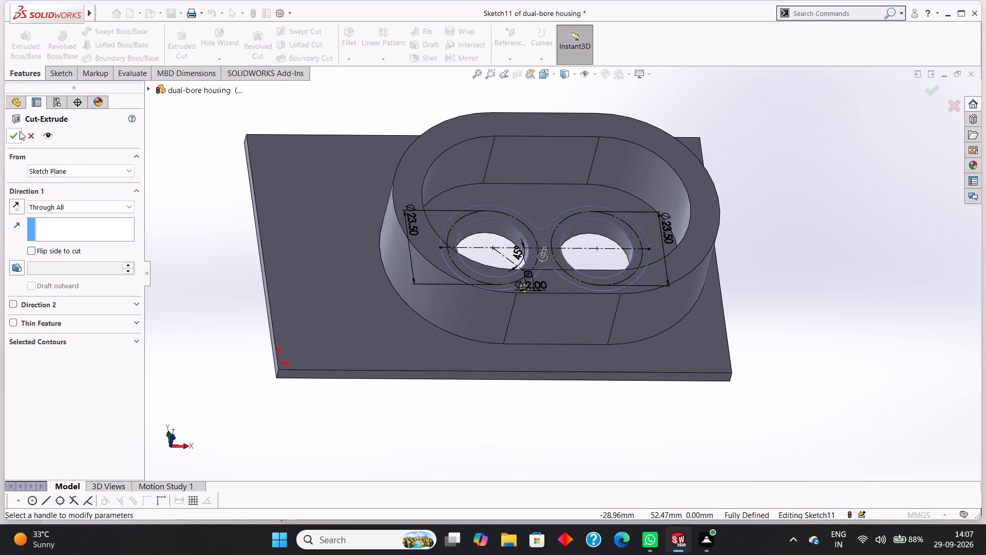
left_click(19, 131)
left_click(815, 181)
Set up a circular pattern with the left bore's inner cylindrical face as the pattern axis.
middle_click_drag(822, 174, 826, 187)
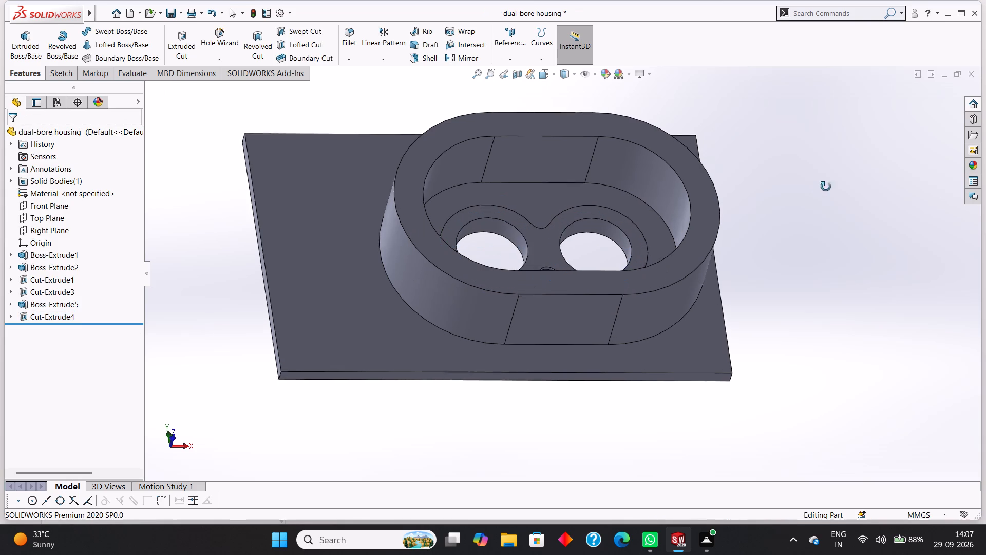
middle_click_drag(826, 187, 810, 257)
scroll(810, 257, "down", 1)
scroll(450, 276, "down", 3)
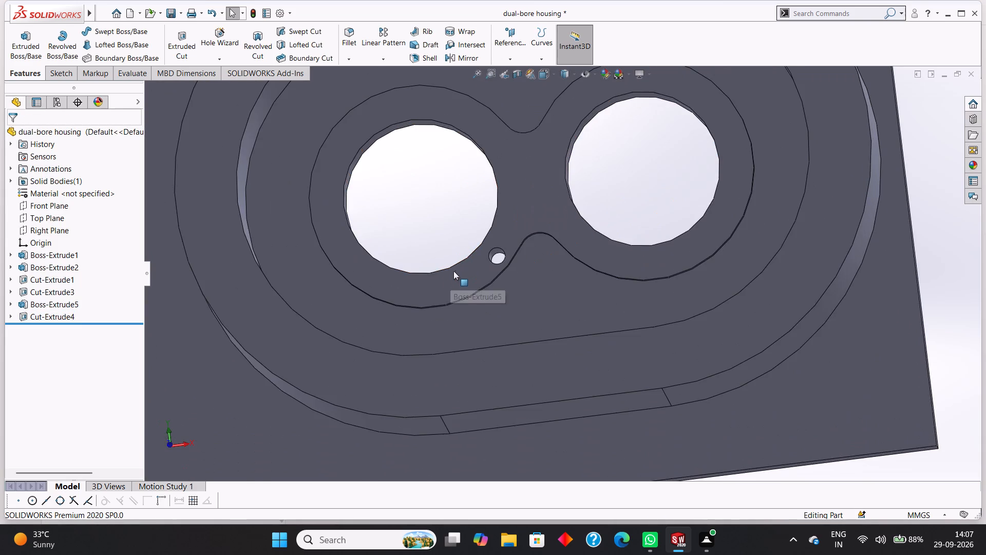
scroll(459, 269, "up", 2)
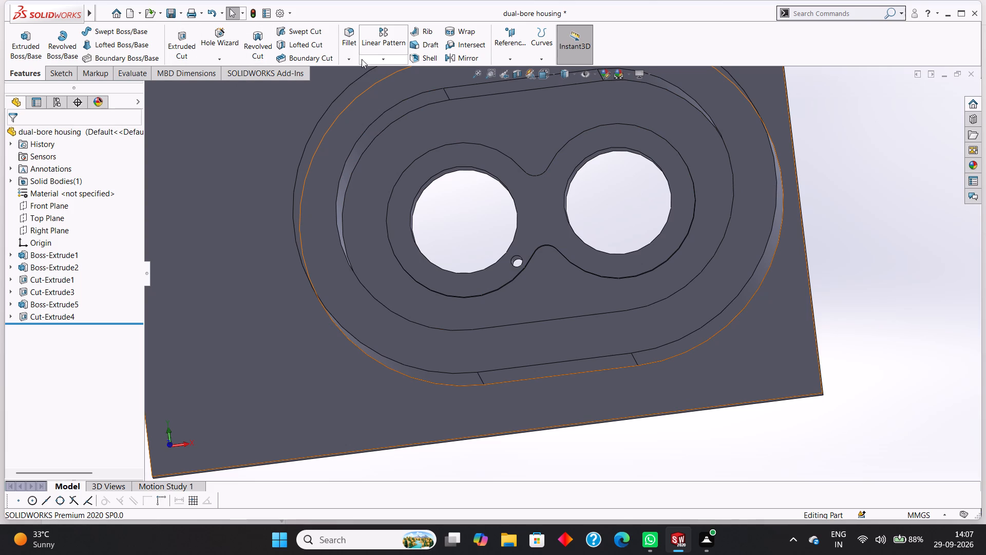
left_click(376, 58)
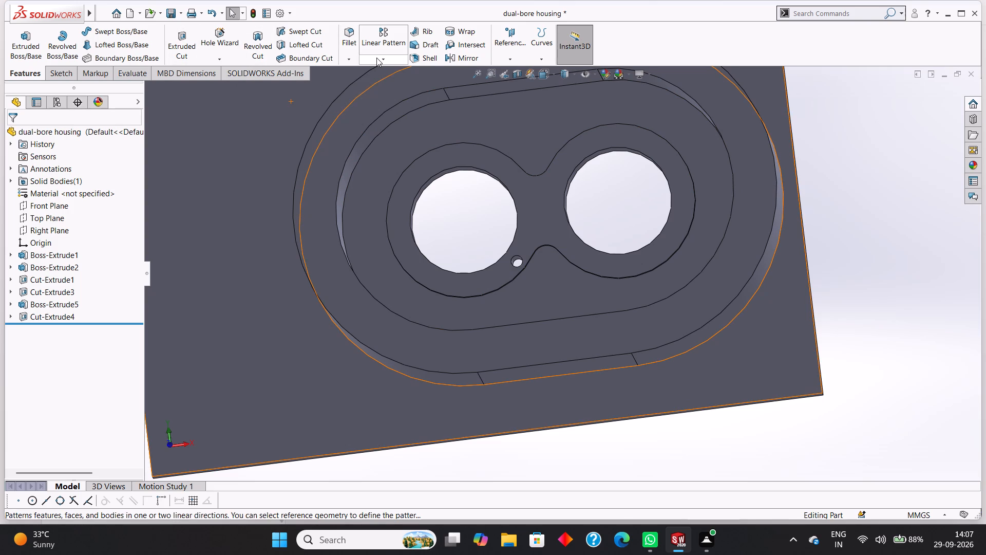
left_click(385, 86)
scroll(450, 229, "down", 2)
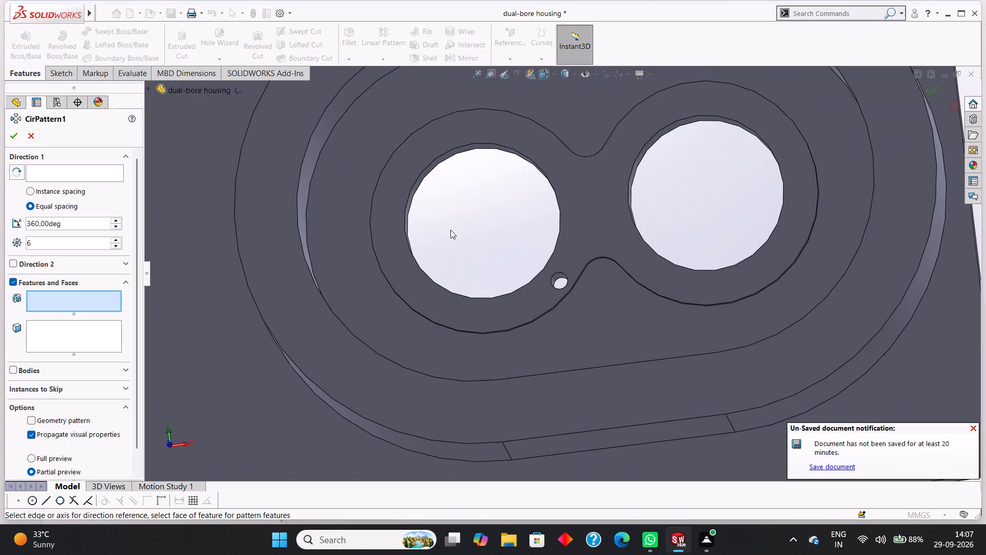
middle_click_drag(495, 209, 499, 191)
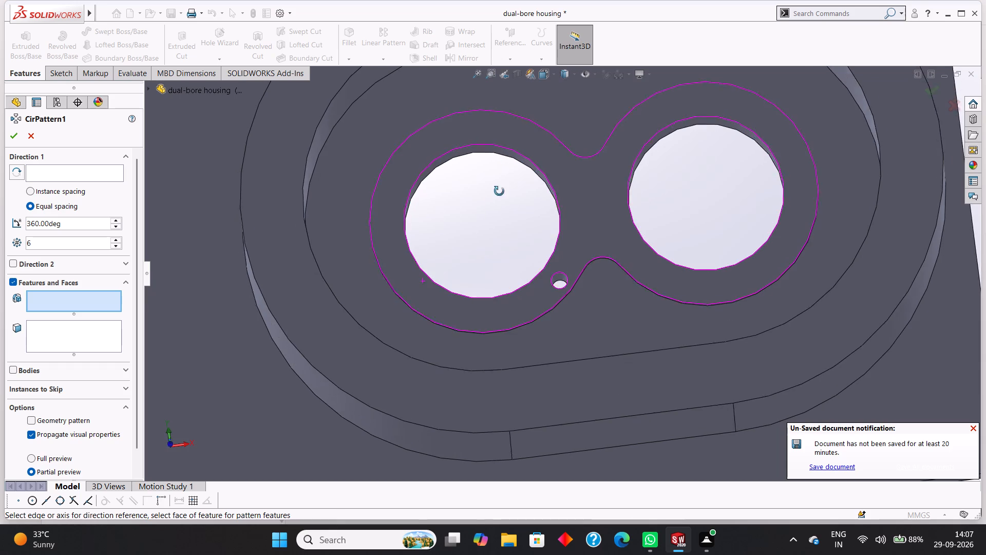
middle_click_drag(499, 191, 499, 176)
left_click(478, 156)
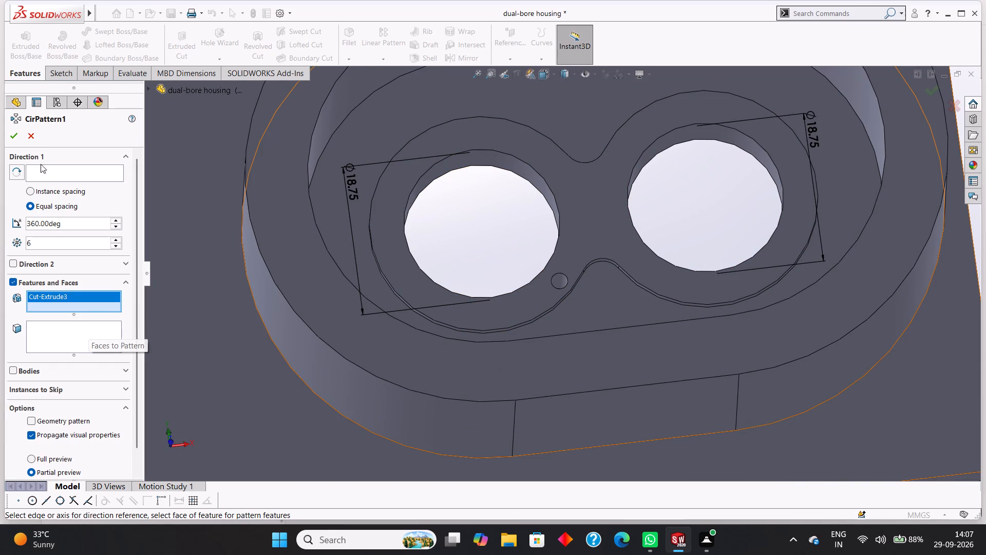
right_click(78, 294)
left_click(102, 312)
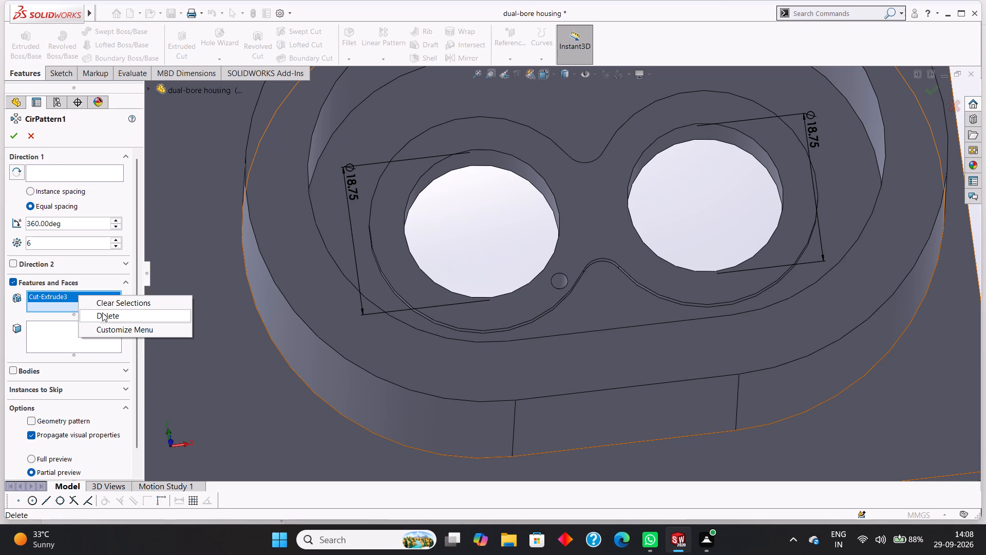
left_click(48, 173)
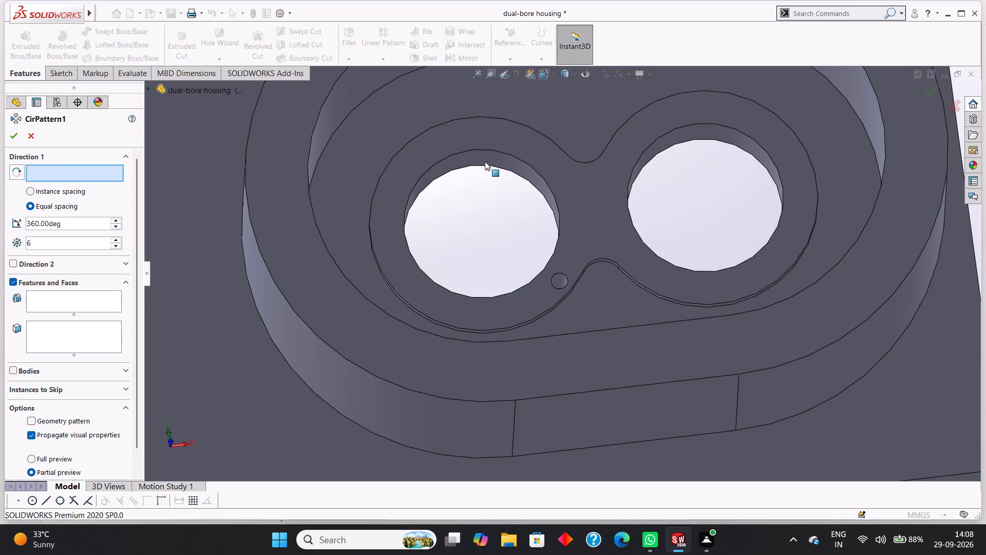
scroll(483, 159, "down", 5)
left_click(490, 197)
scroll(489, 197, "up", 5)
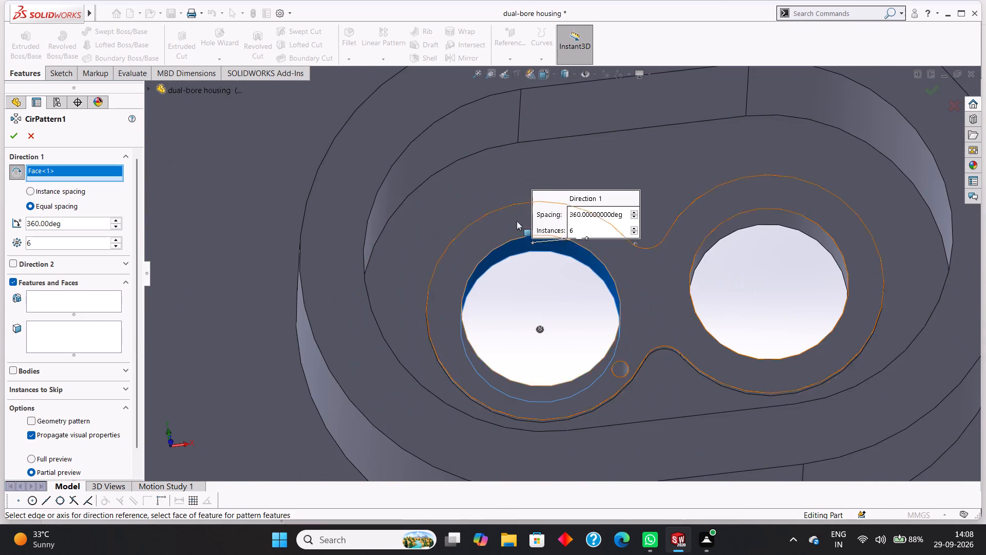
scroll(556, 256, "up", 1)
Pattern the 2 mm hole around the left bore as 4 equally spaced instances over 360°.
left_click(46, 302)
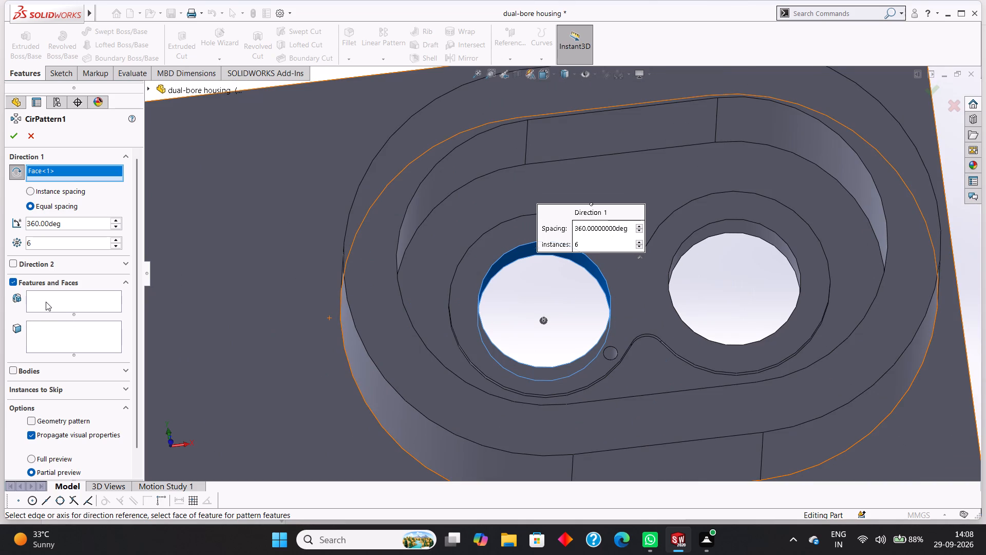
scroll(602, 339, "down", 8)
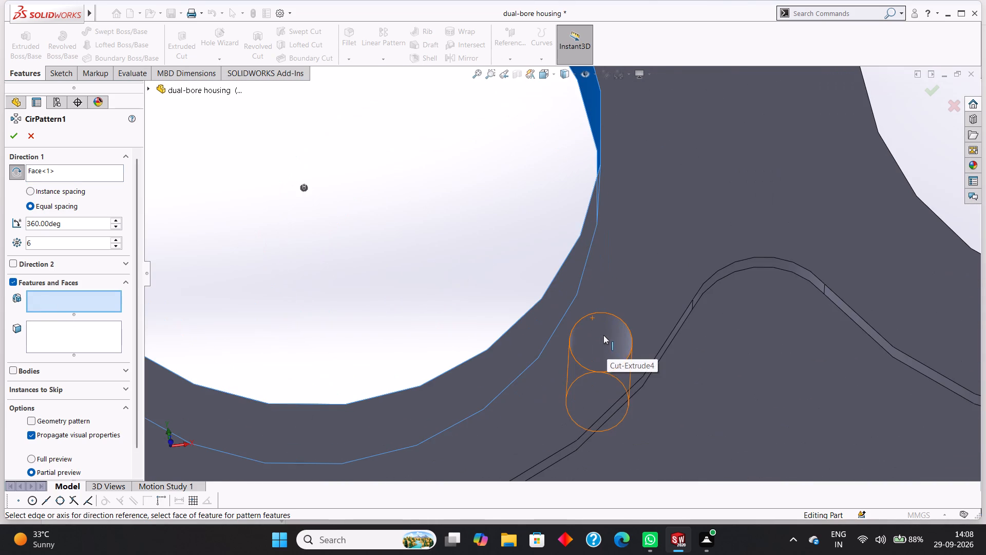
left_click(602, 334)
scroll(602, 334, "up", 6)
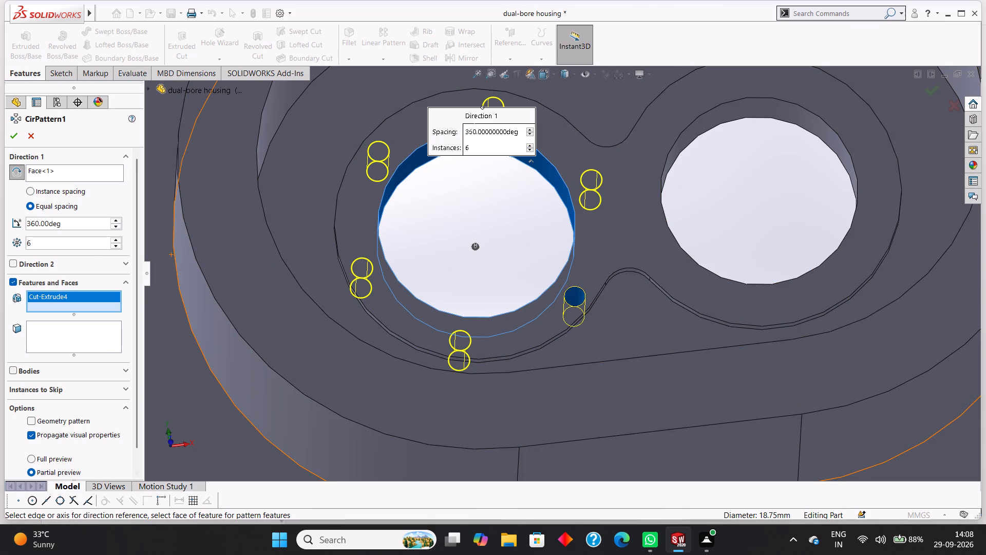
left_click_drag(49, 245, 20, 238)
key("4")
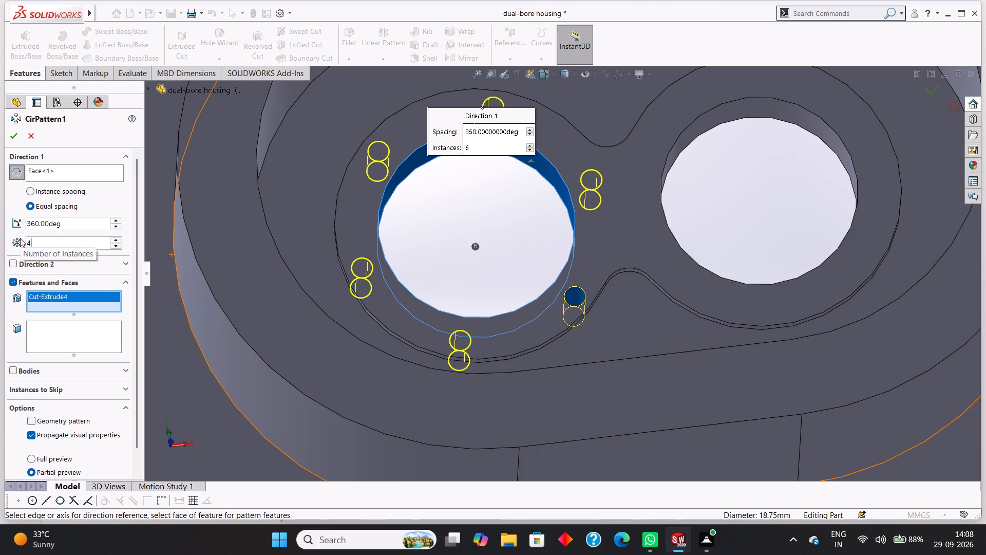
key("Return")
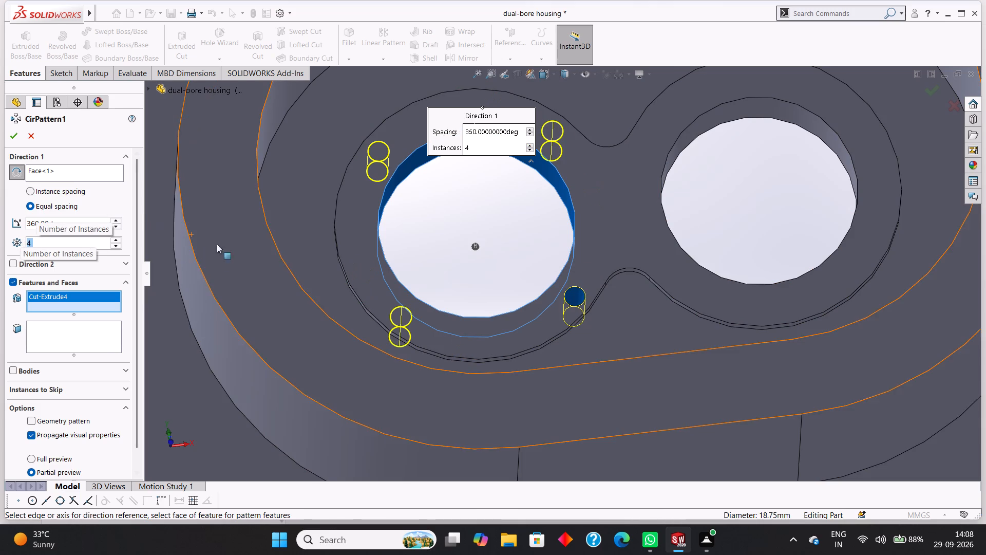
left_click(11, 141)
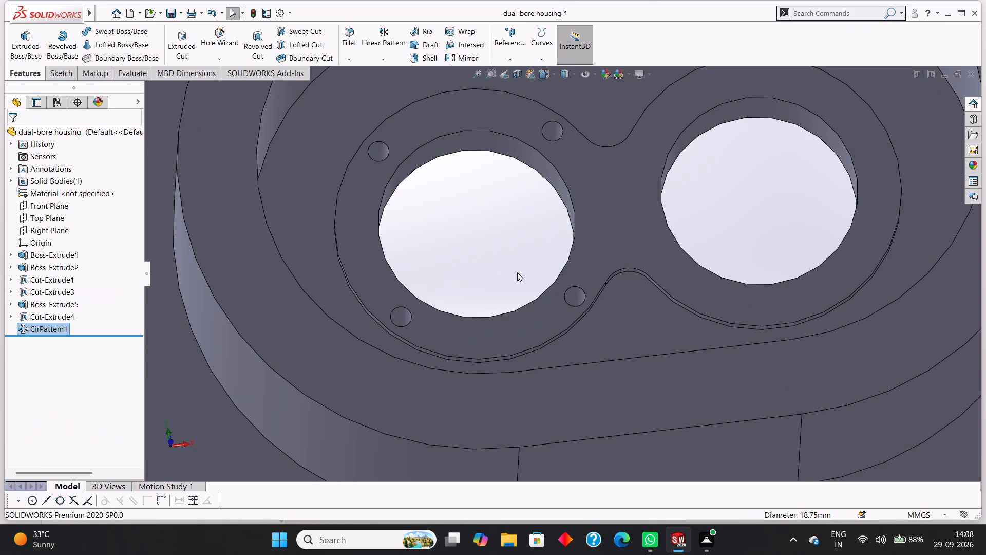
Open a new sketch on the top face of the figure-eight collar.
middle_click_drag(517, 272, 503, 302)
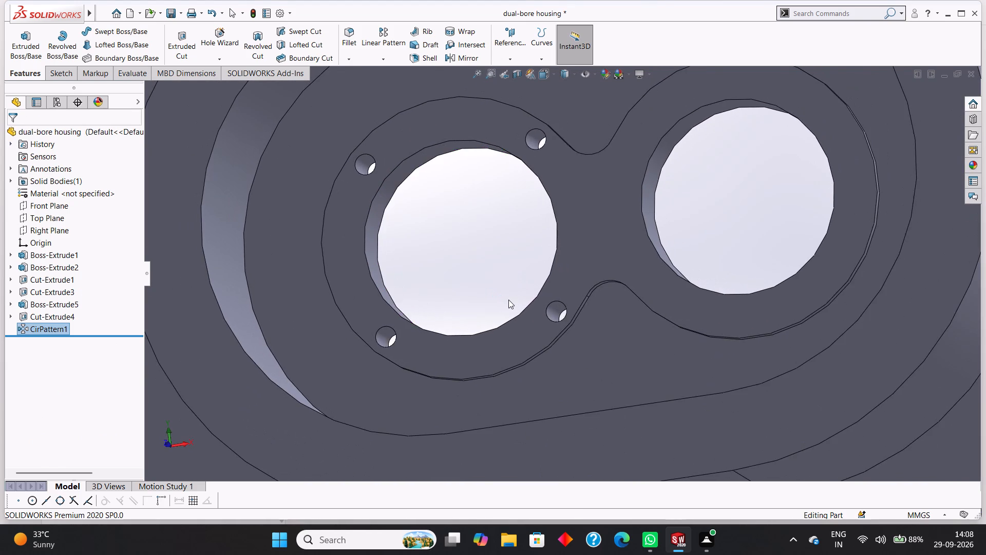
scroll(508, 300, "up", 5)
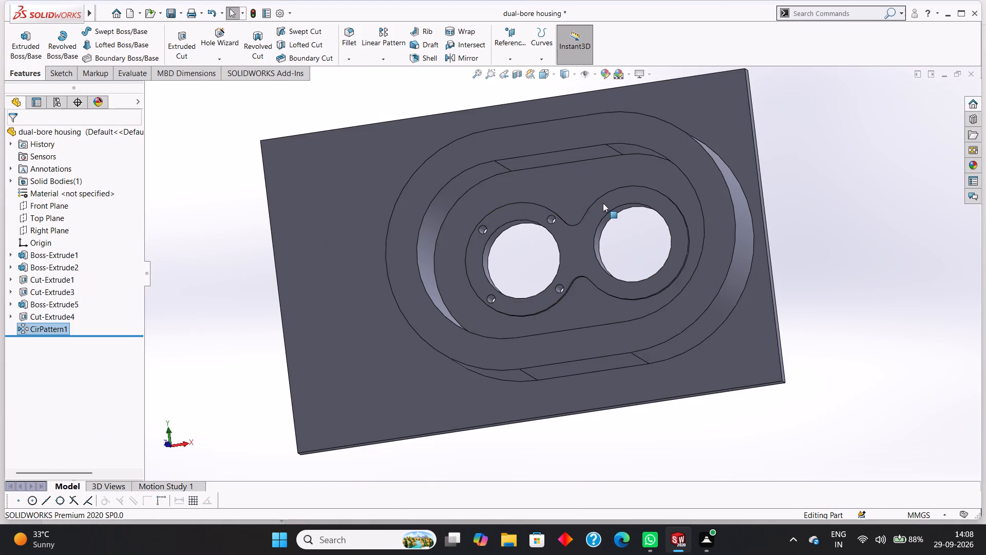
left_click(603, 203)
left_click(648, 172)
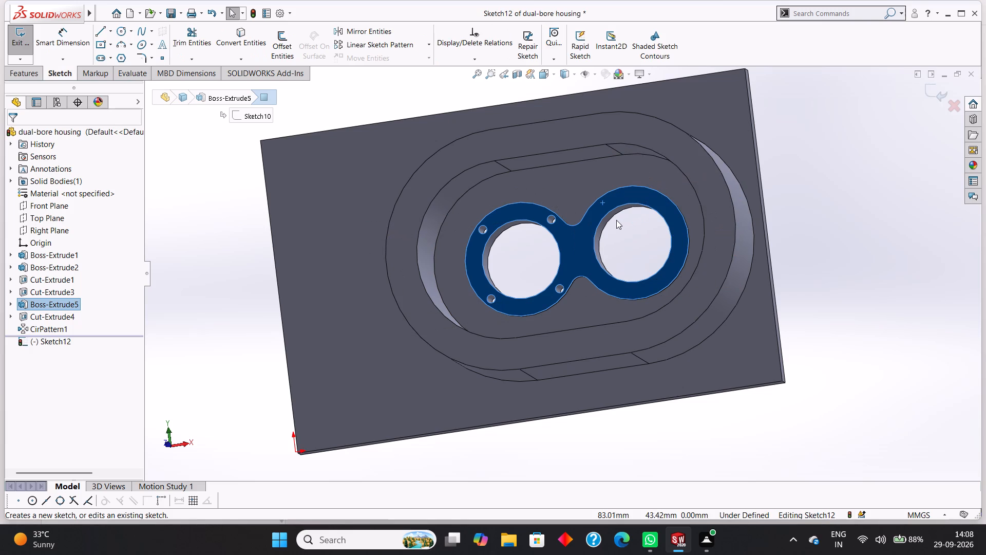
Sketch a circle about 23.3 mm in diameter concentric with the right bore on the collar's top face.
key("ctrl+8")
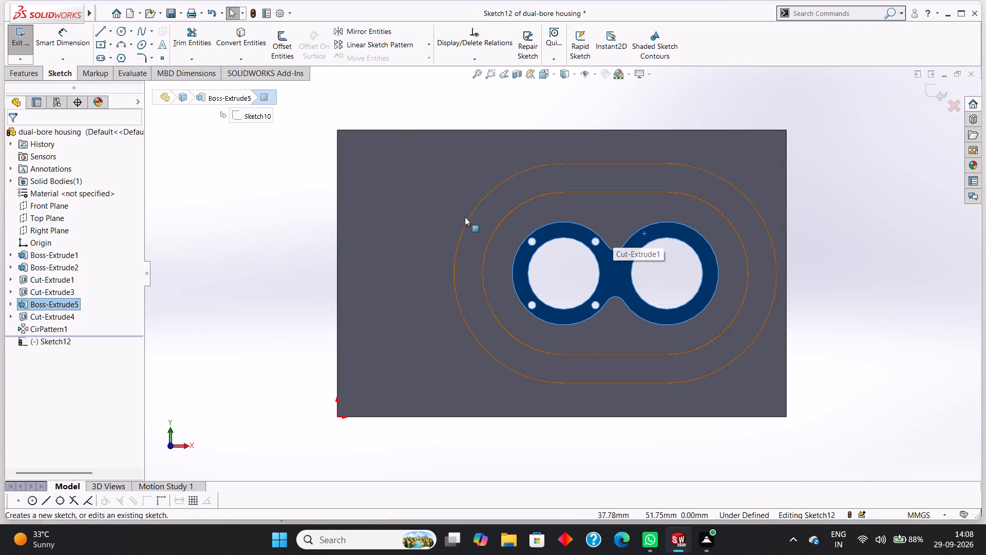
key("Escape")
left_click(131, 30)
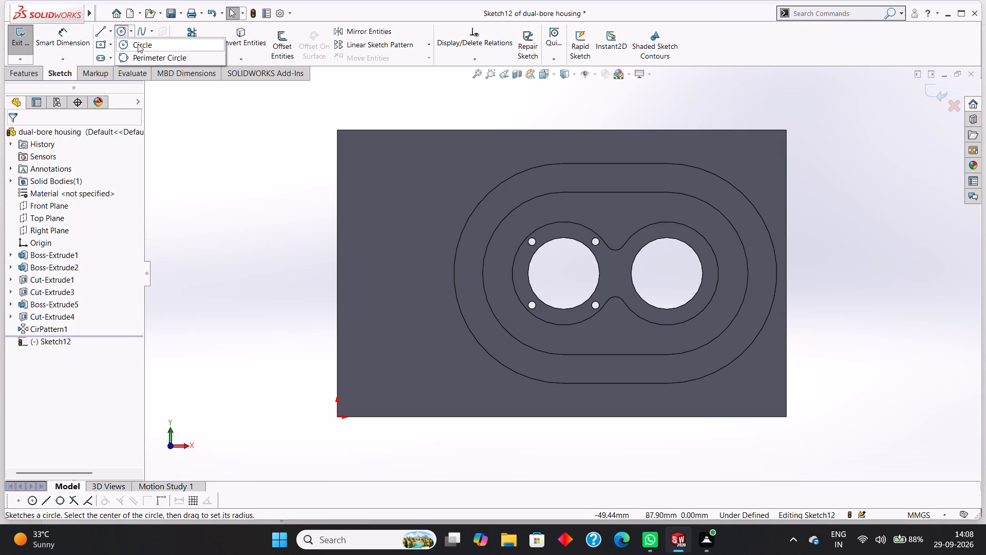
left_click(141, 44)
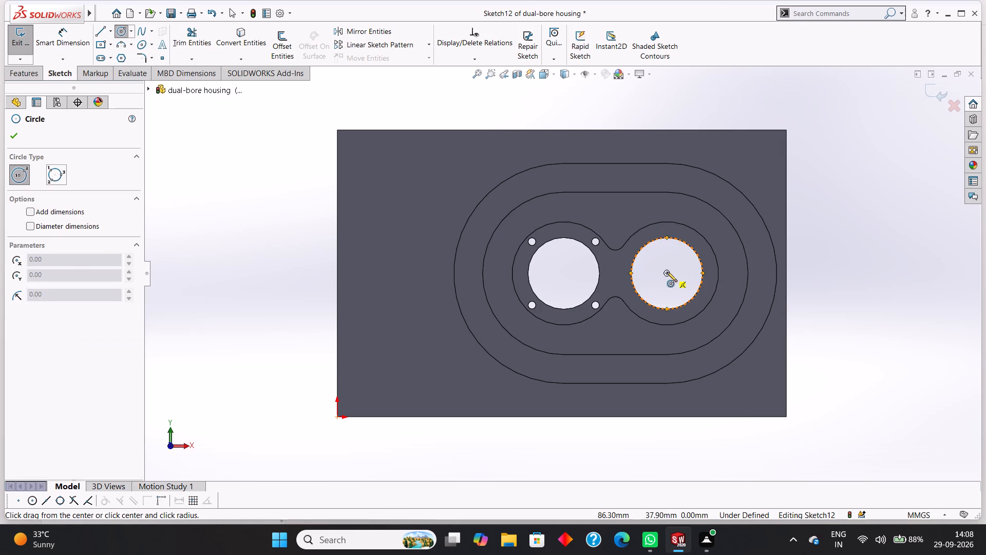
left_click_drag(667, 272, 705, 297)
left_click(14, 136)
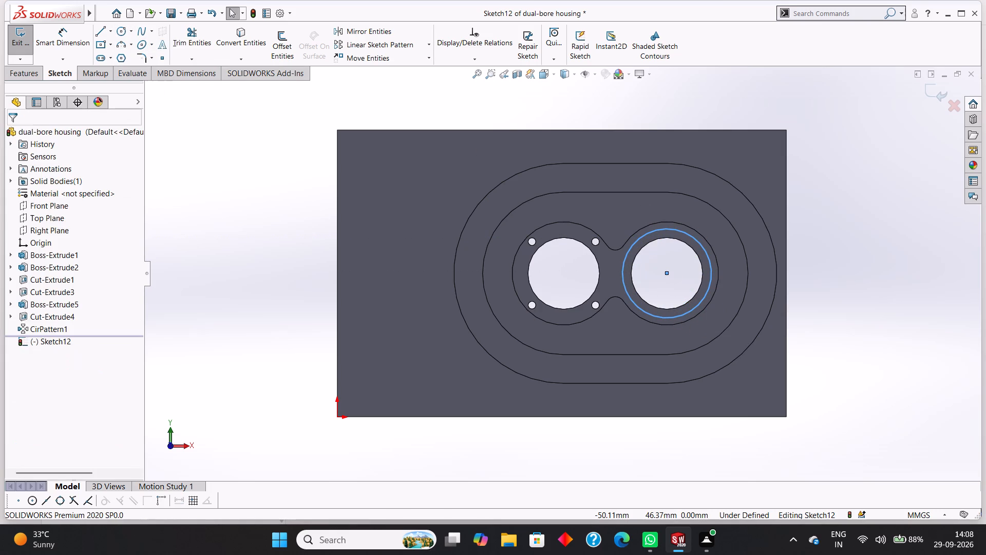
Dimension the circle around the right bore to a diameter of 23.5 mm.
left_click(43, 36)
left_click(647, 236)
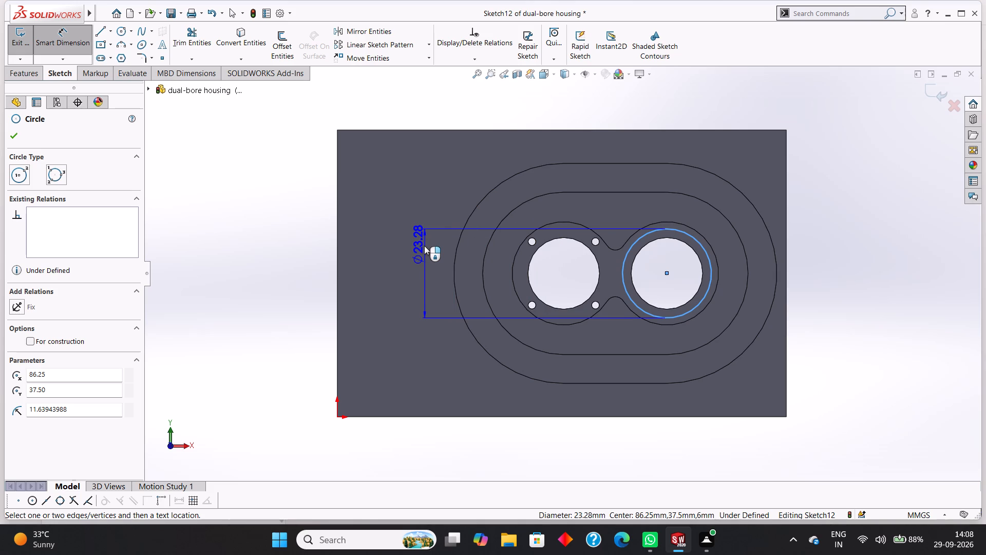
left_click(424, 246)
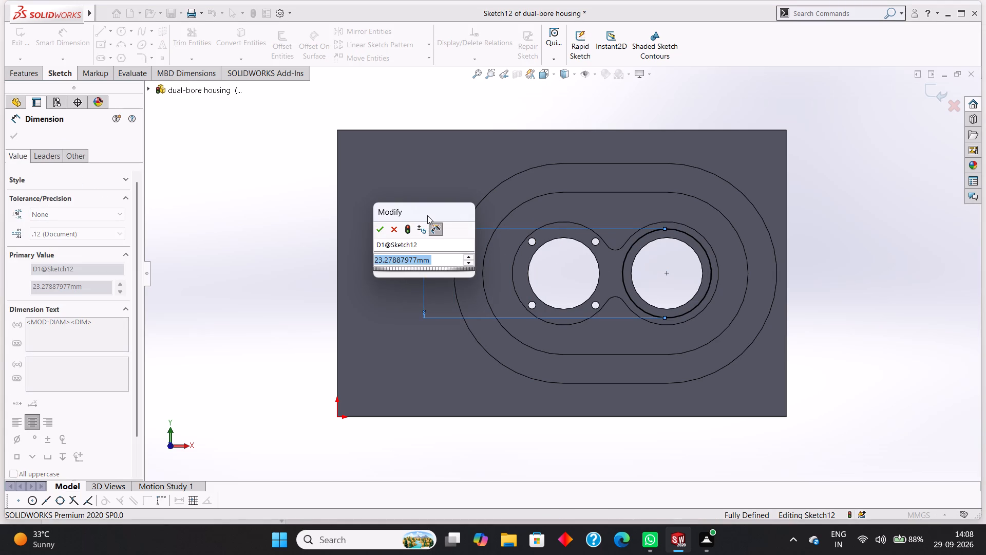
type("23.5")
key("Return")
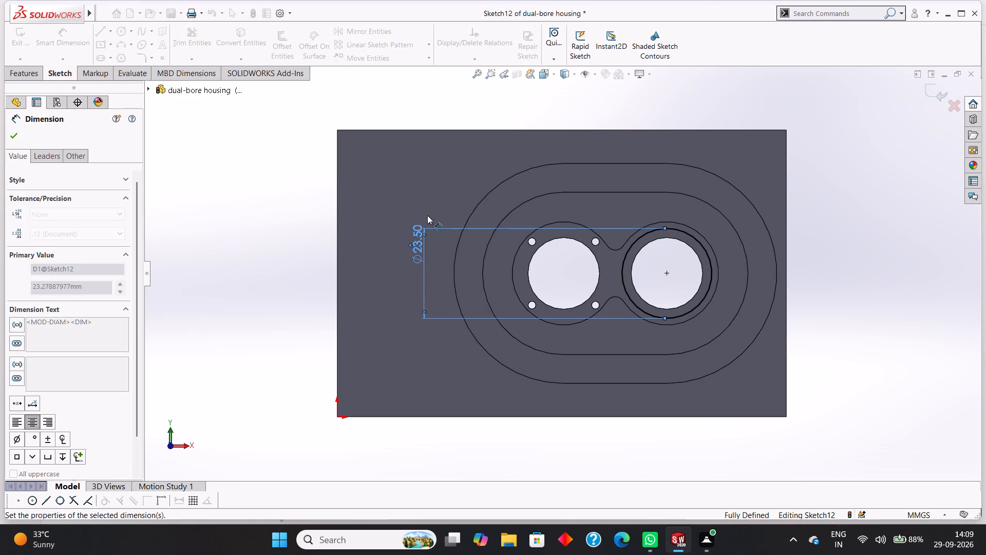
left_click(15, 135)
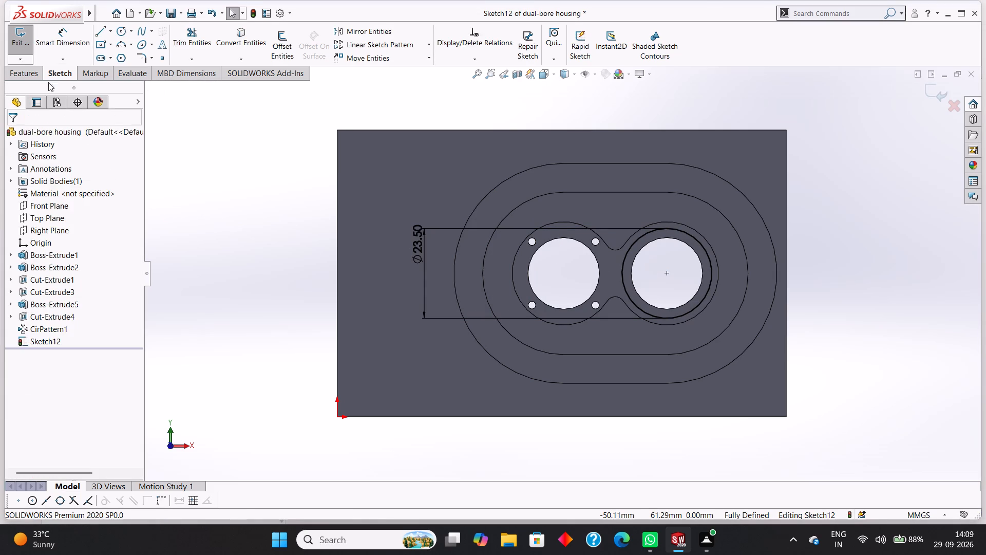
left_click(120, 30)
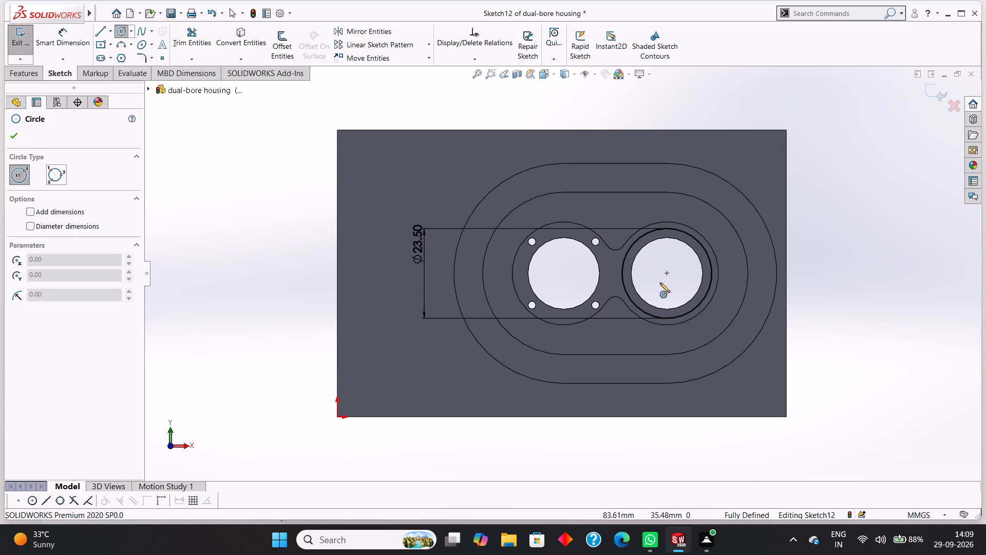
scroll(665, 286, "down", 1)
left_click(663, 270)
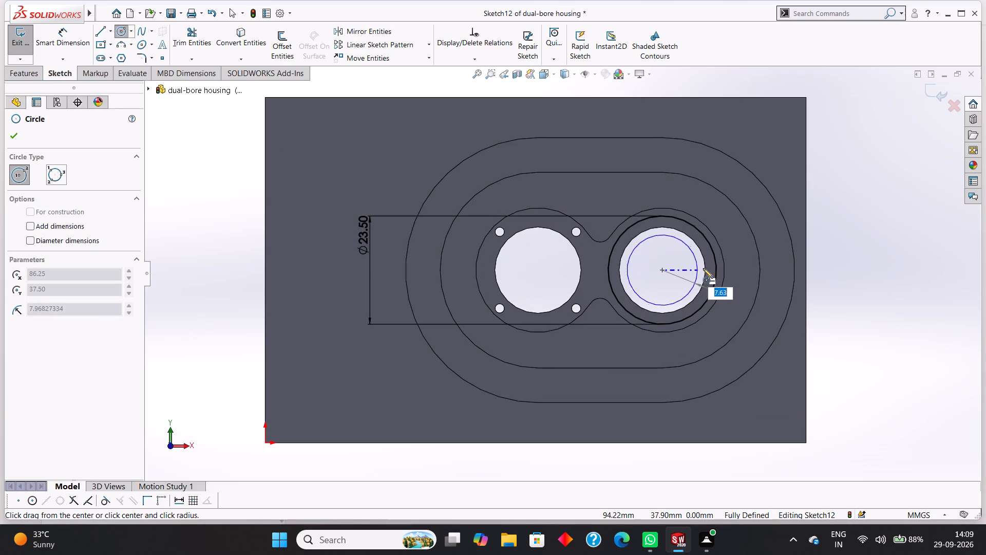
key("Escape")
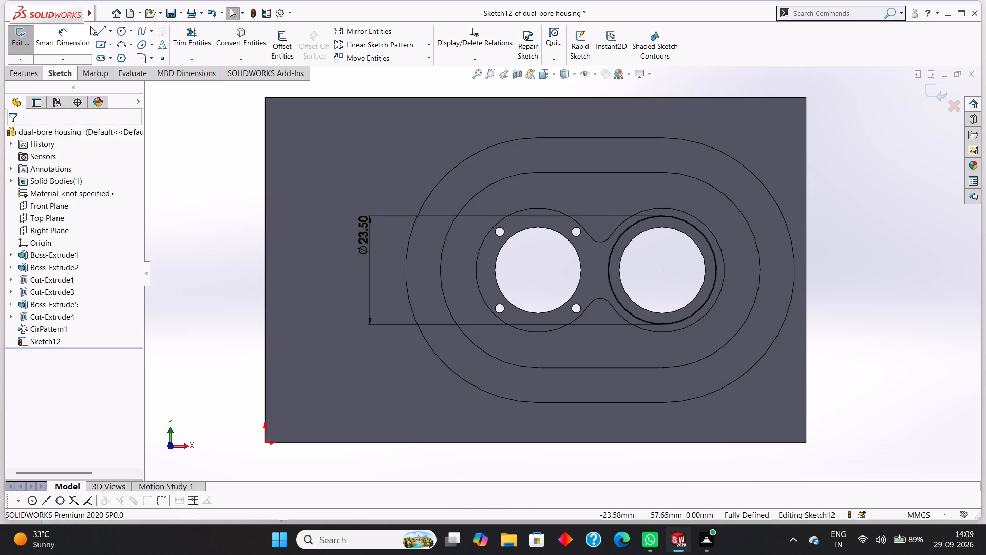
Draw a horizontal centerline from the right bore's centre outward to the 23.5 mm circle, away from the left bore.
left_click(108, 34)
left_click(118, 54)
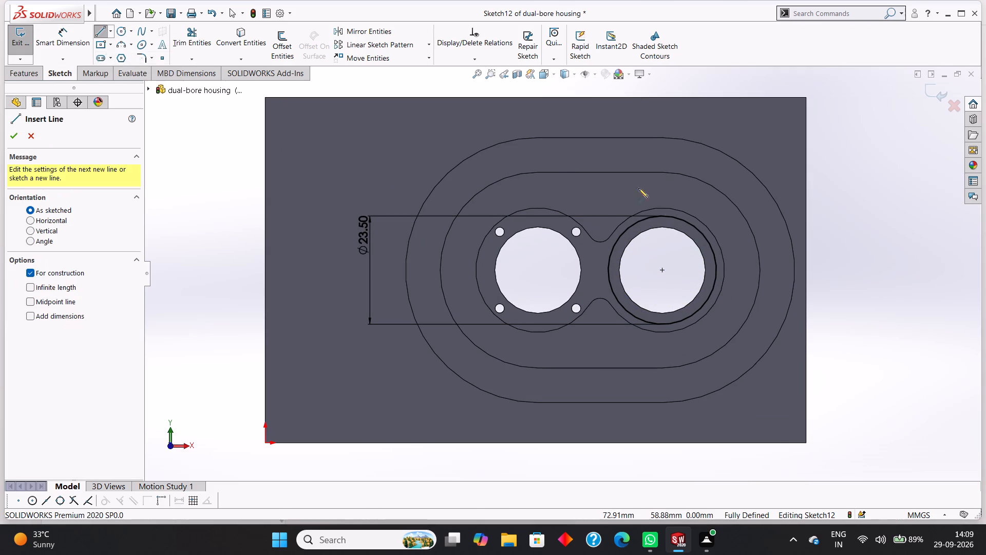
left_click(663, 270)
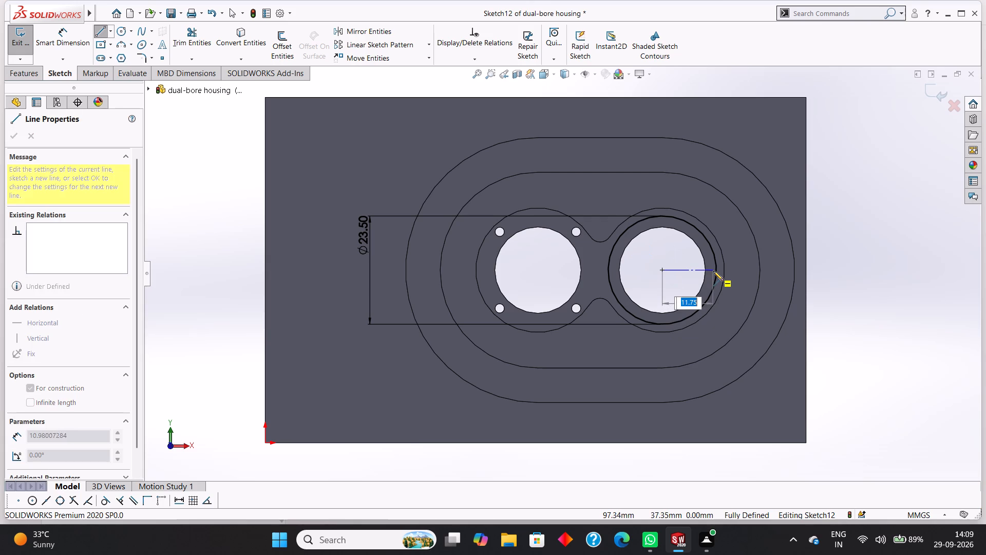
left_click(716, 270)
right_click(742, 280)
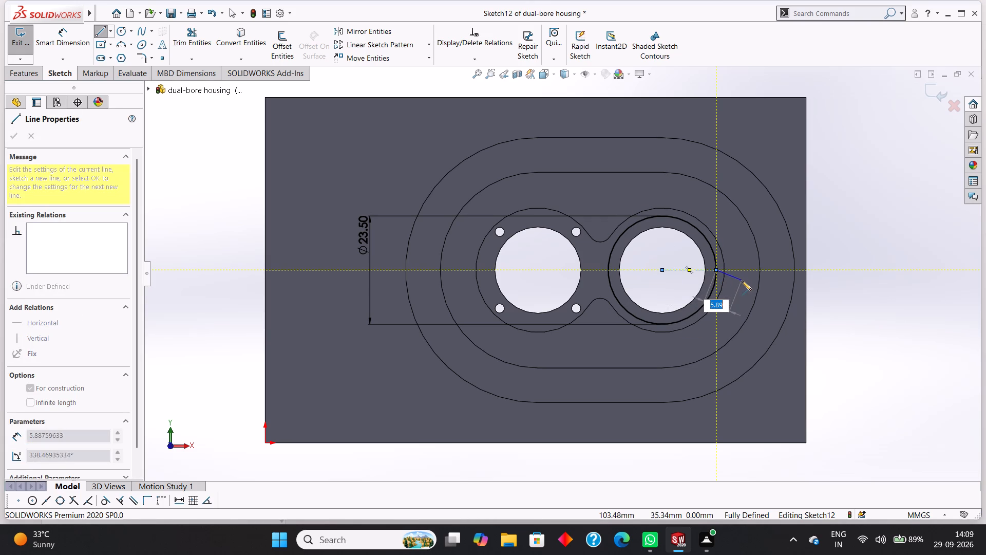
left_click(757, 286)
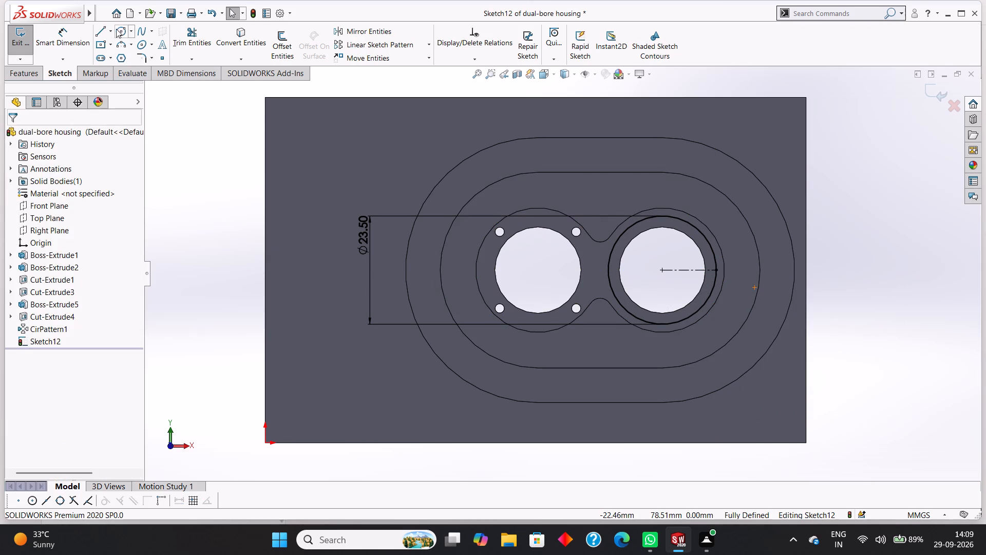
Draw a second centerline from the right bore's centre to the 23.5 mm circle, sloping about 31° below the horizontal one.
left_click(110, 28)
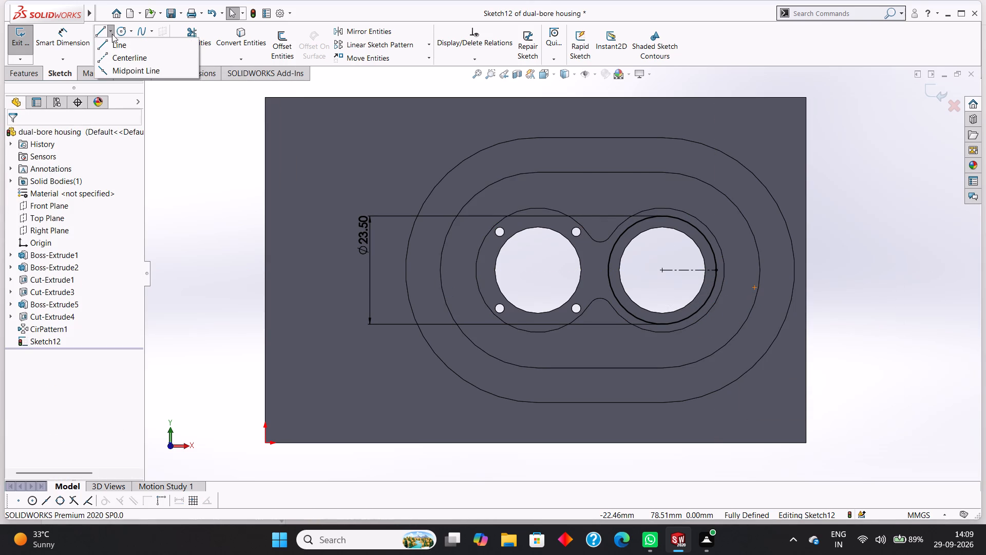
left_click(121, 60)
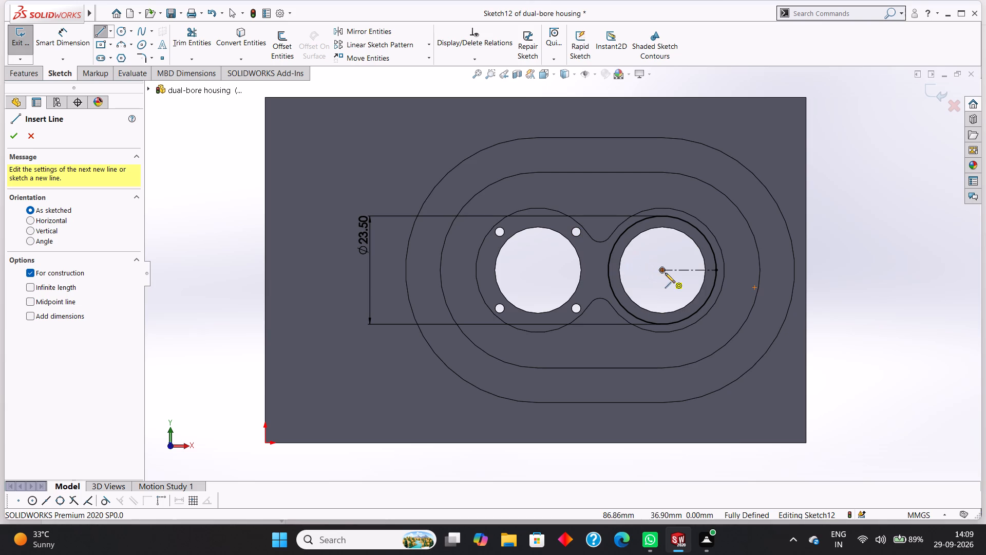
left_click(662, 270)
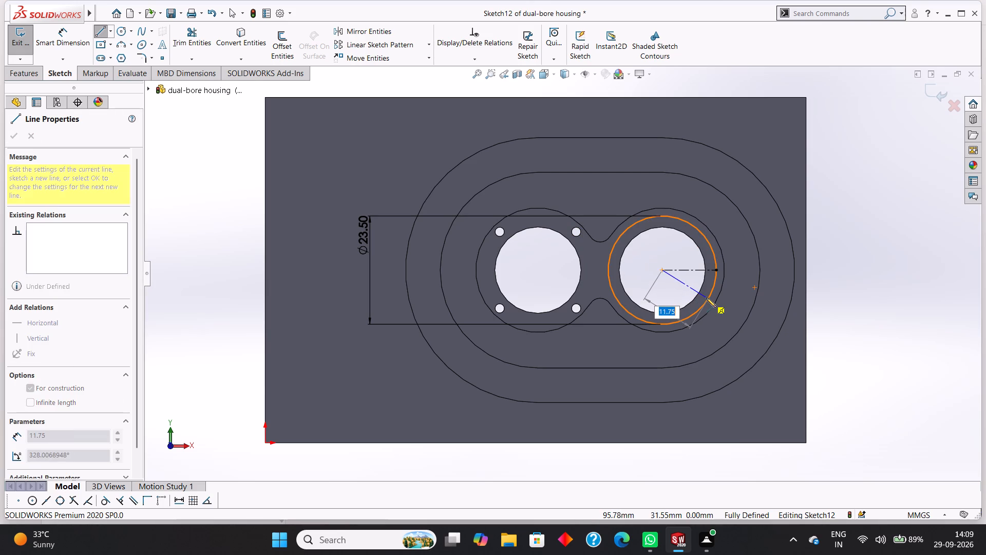
left_click(708, 298)
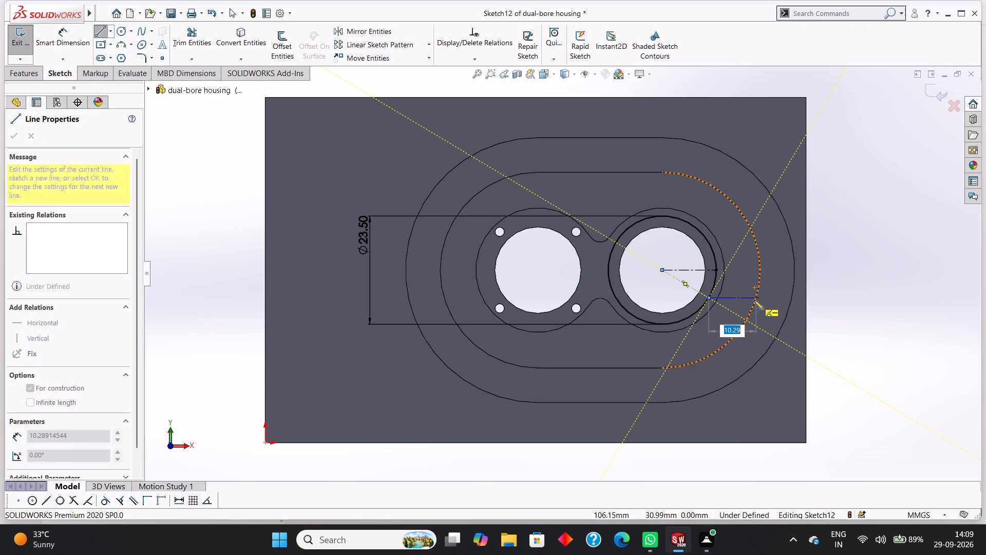
right_click(739, 297)
left_click(757, 305)
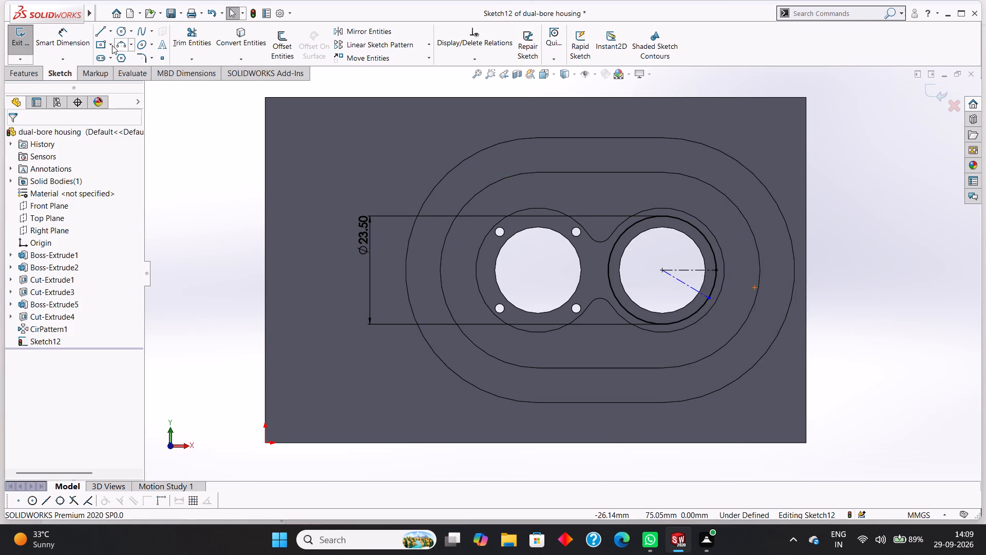
Dimension the angle between the two centerlines to 45°.
left_click(71, 29)
scroll(688, 271, "down", 3)
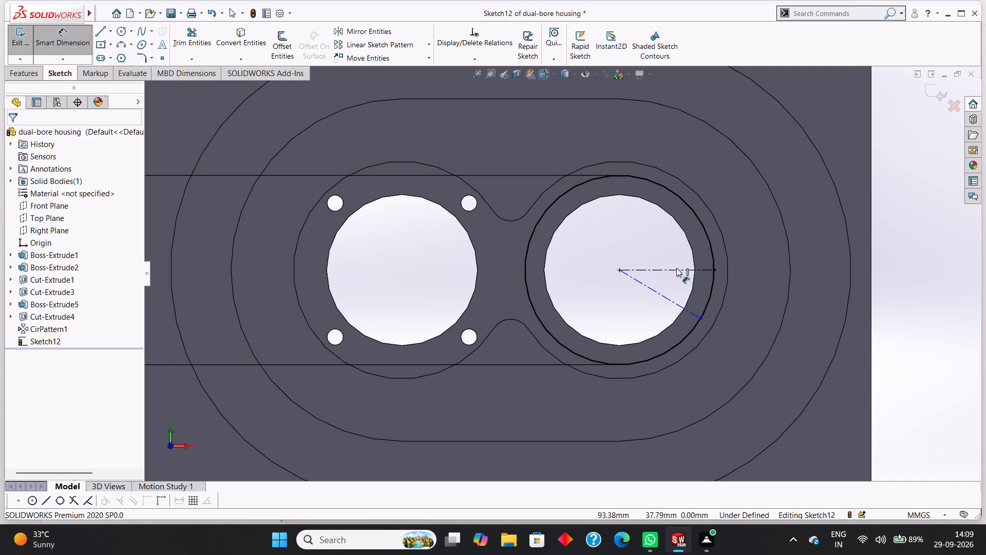
left_click(676, 267)
left_click(667, 296)
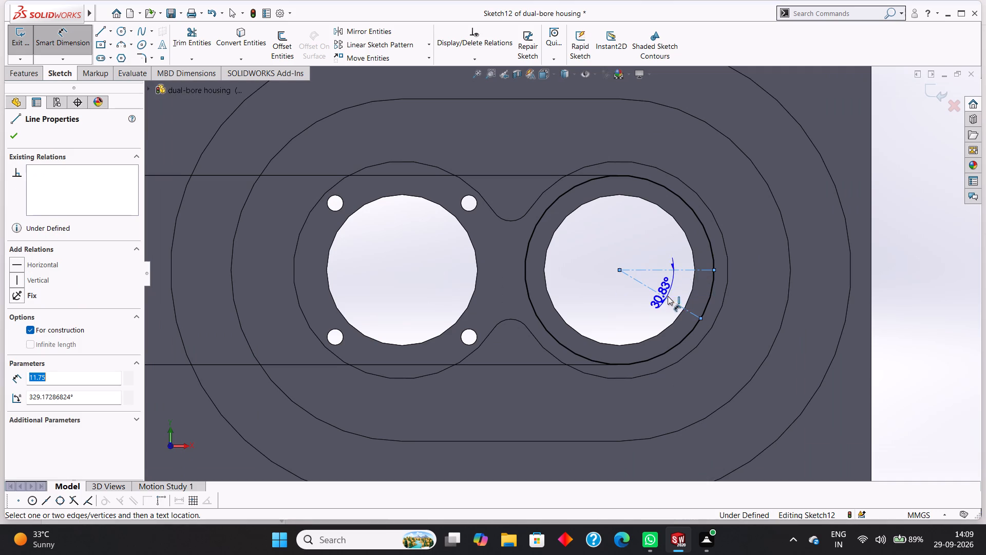
left_click(682, 290)
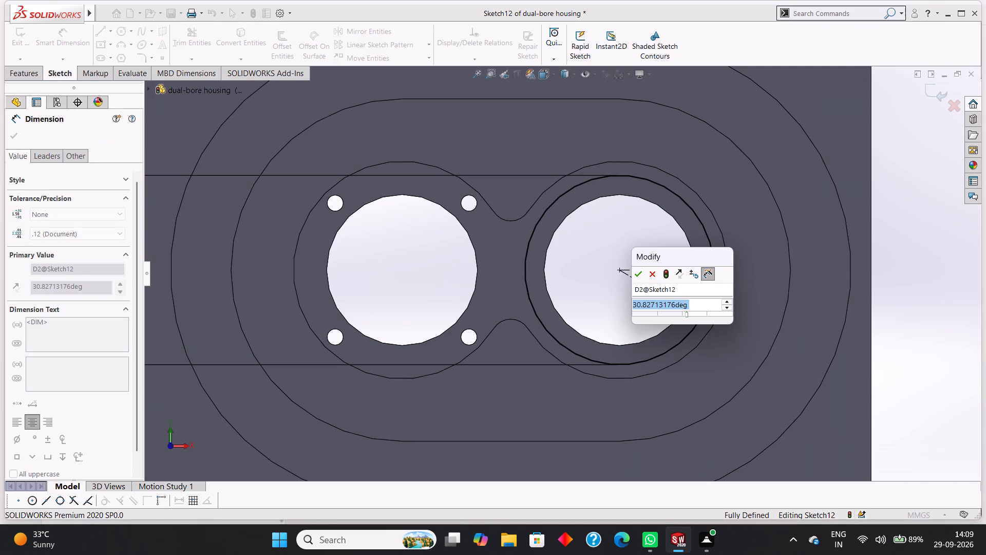
type("45")
key("Return")
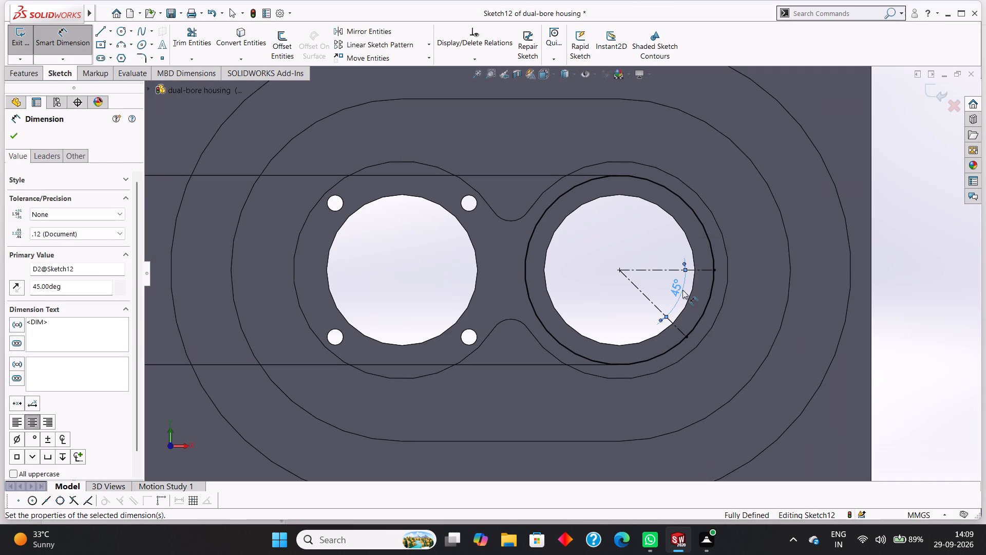
left_click(11, 138)
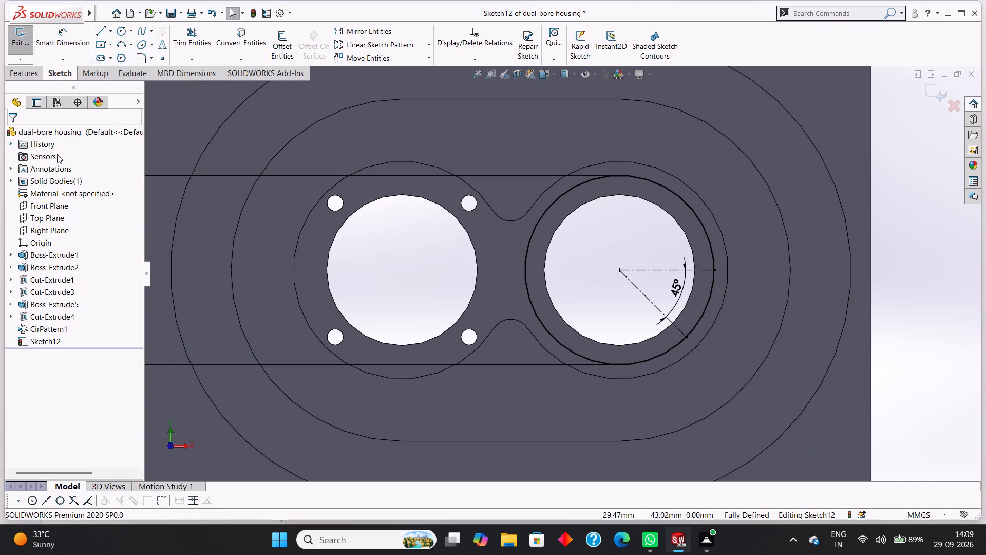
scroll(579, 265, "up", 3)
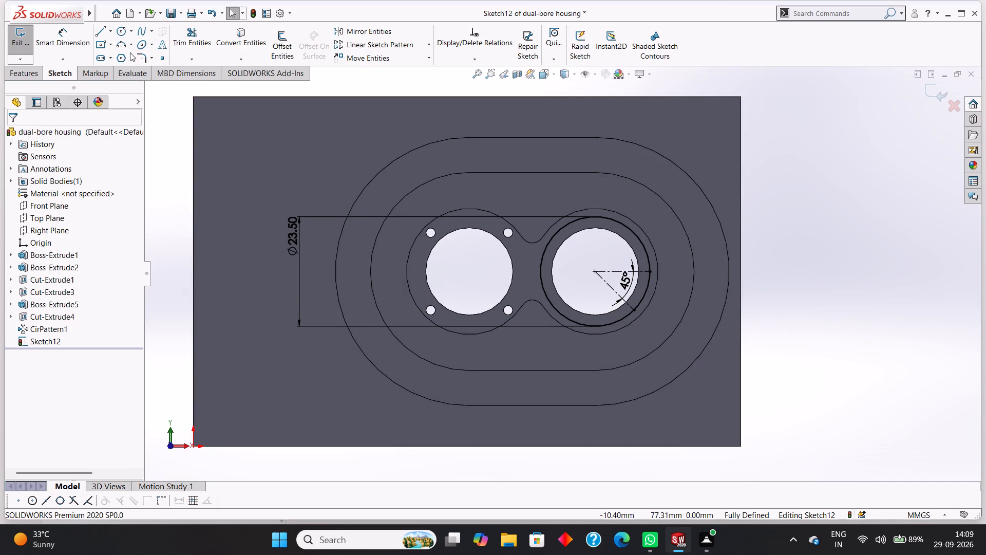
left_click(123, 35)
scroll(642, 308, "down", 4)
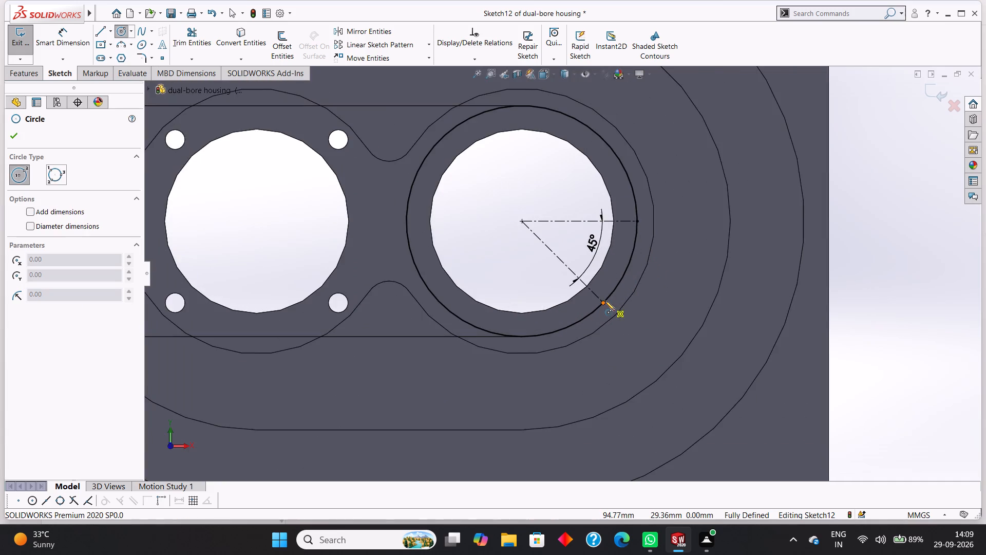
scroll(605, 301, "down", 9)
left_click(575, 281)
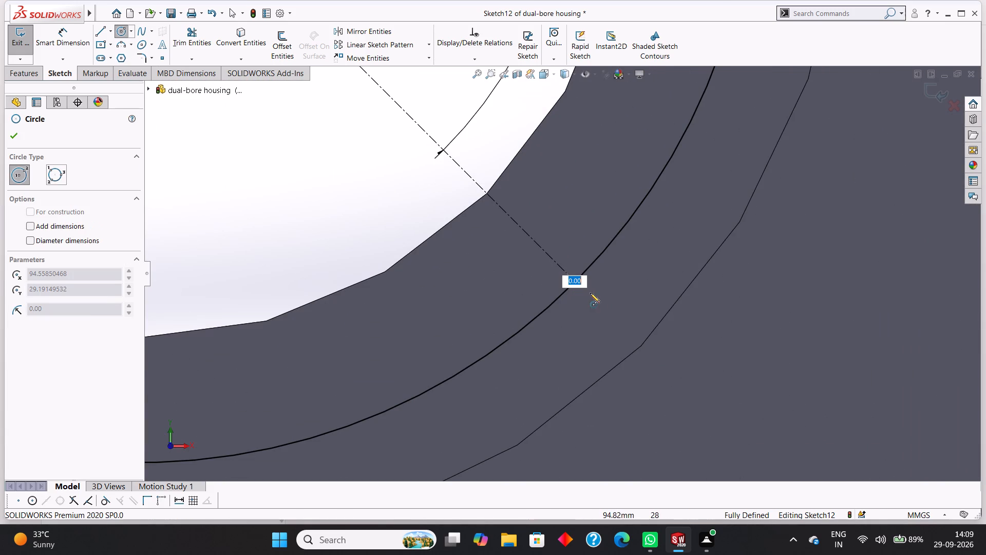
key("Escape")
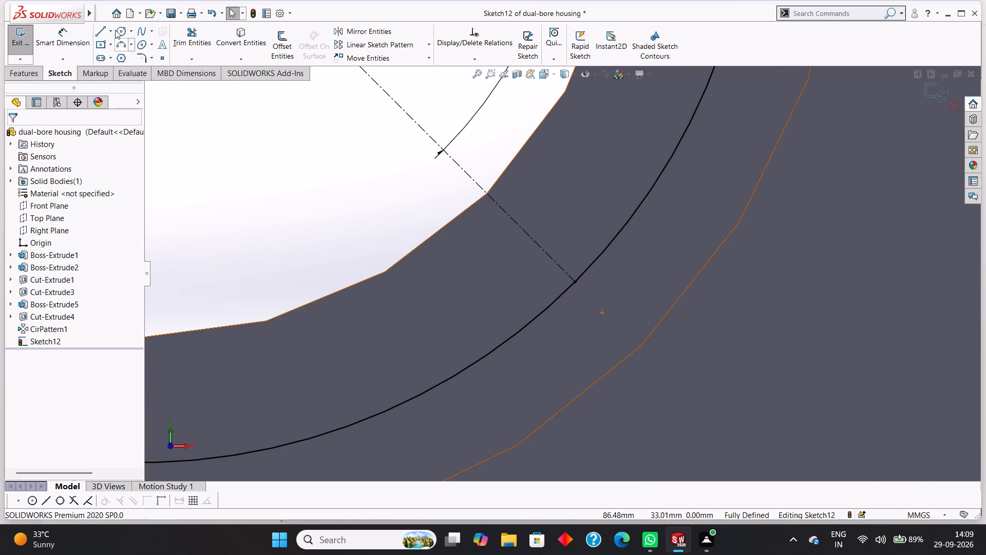
Sketch a circle of 1 mm radius centred where the angled centerline meets the 23.5 mm circle.
left_click(119, 30)
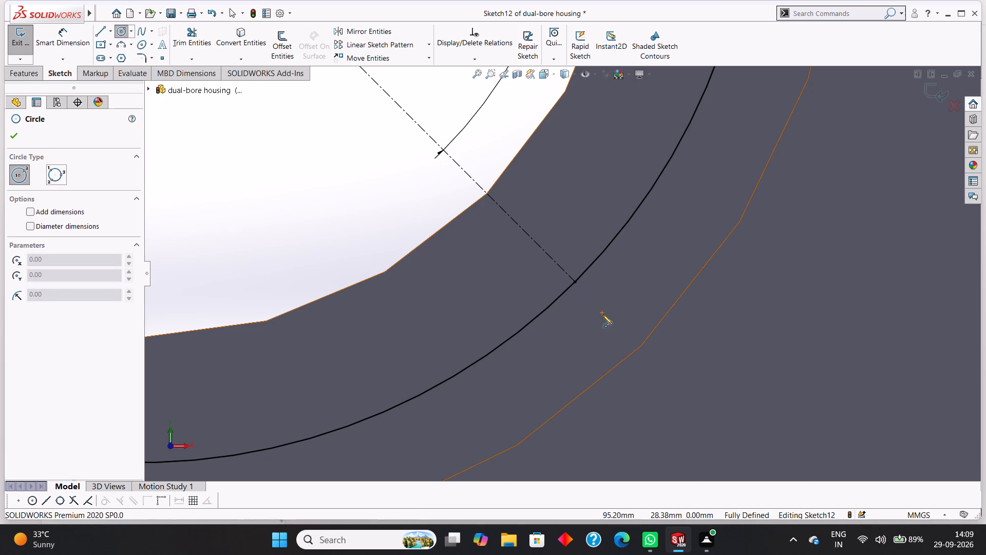
left_click_drag(575, 281, 592, 299)
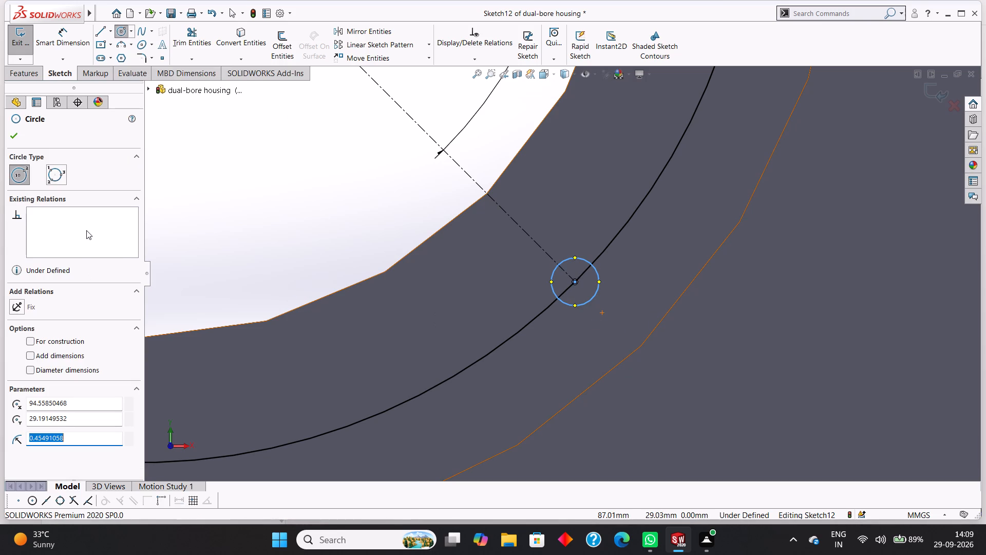
key("BackSpace")
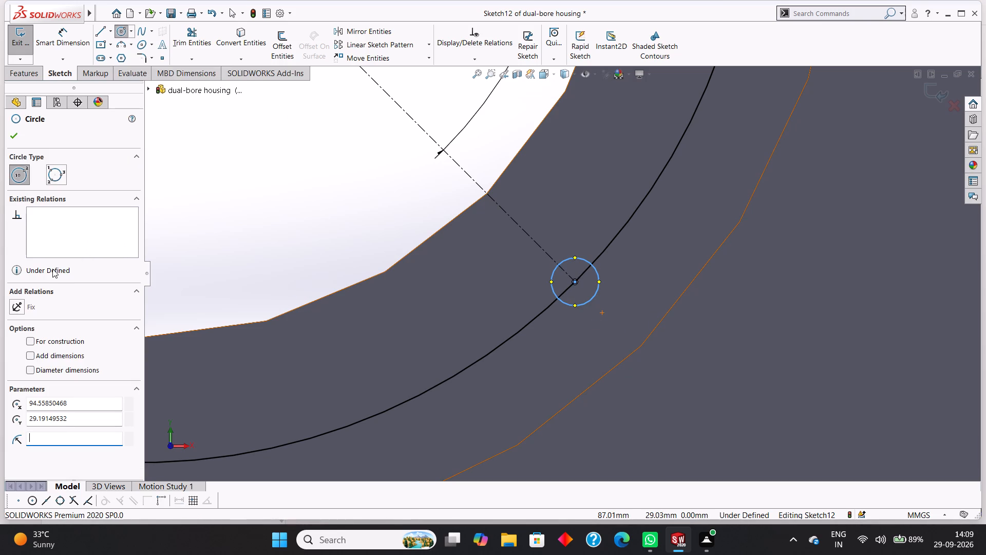
key("1")
key("Return")
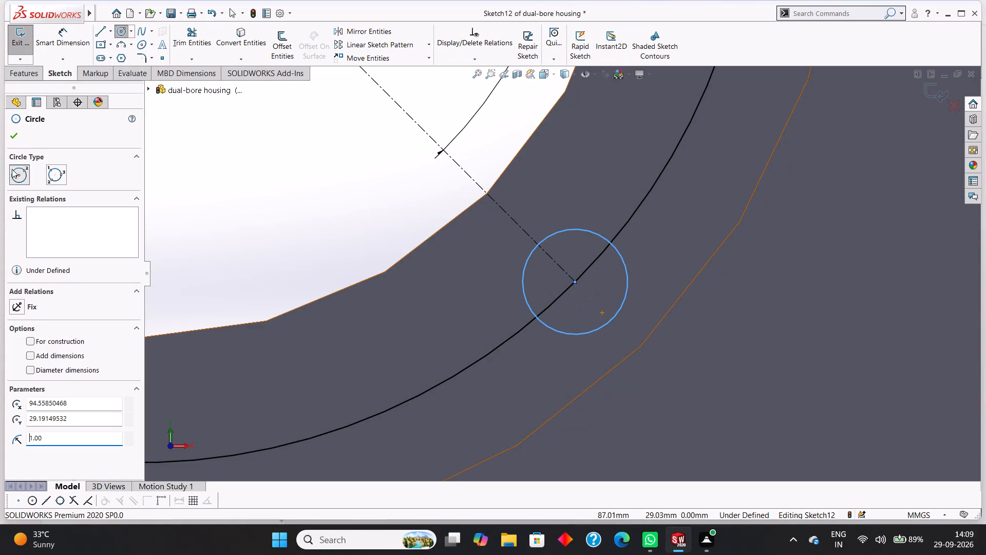
left_click(20, 140)
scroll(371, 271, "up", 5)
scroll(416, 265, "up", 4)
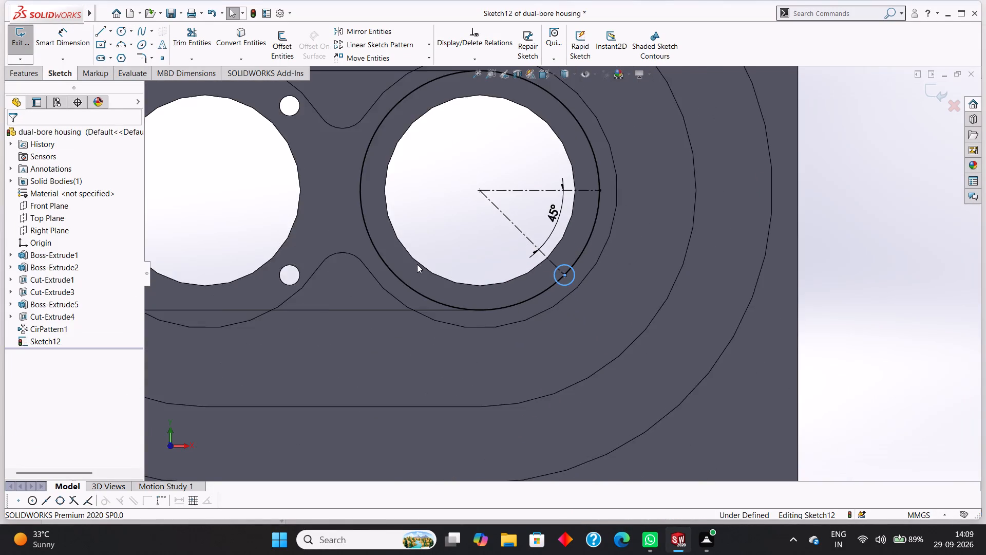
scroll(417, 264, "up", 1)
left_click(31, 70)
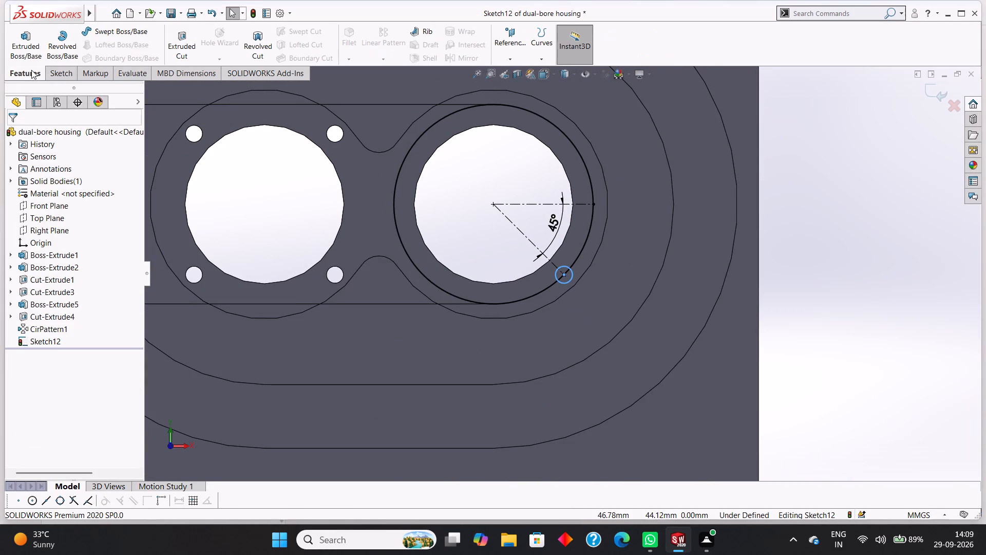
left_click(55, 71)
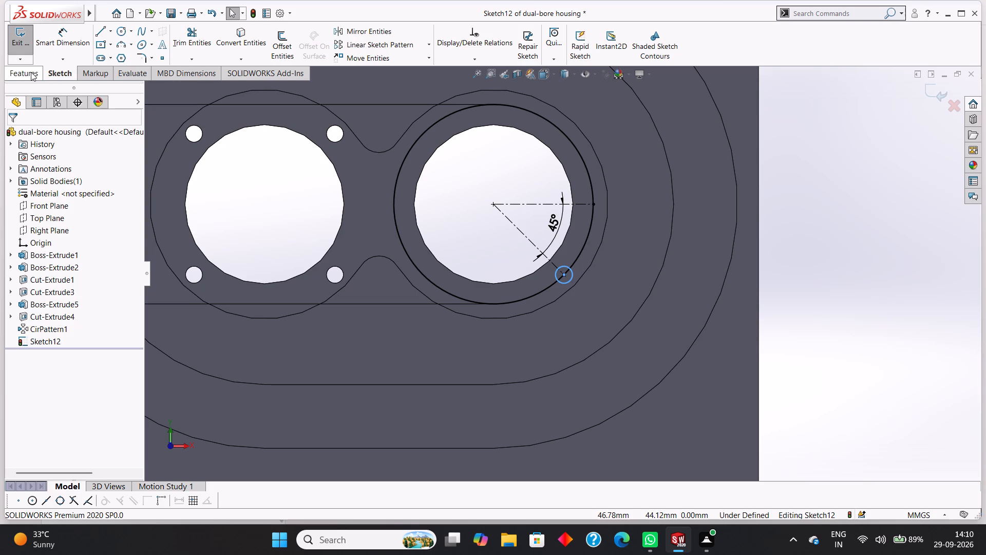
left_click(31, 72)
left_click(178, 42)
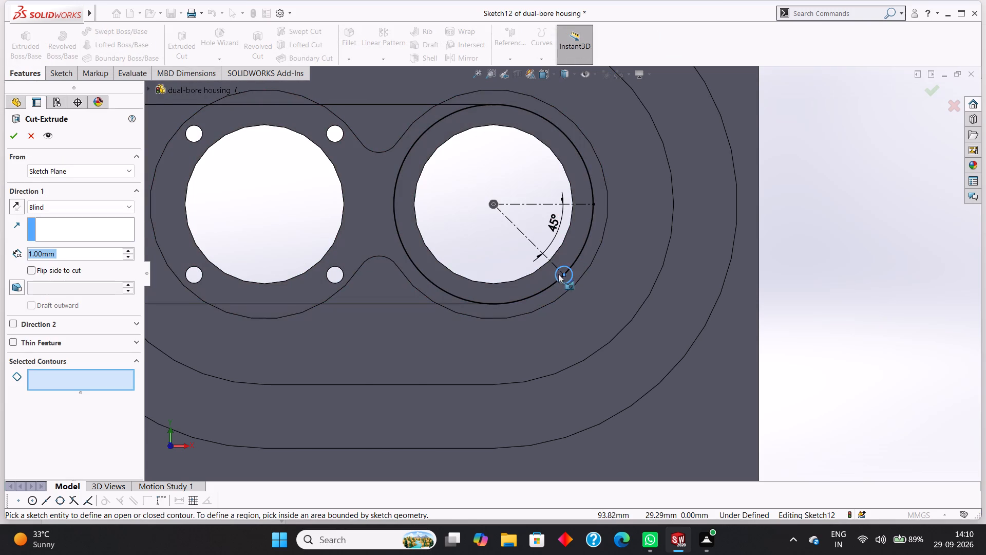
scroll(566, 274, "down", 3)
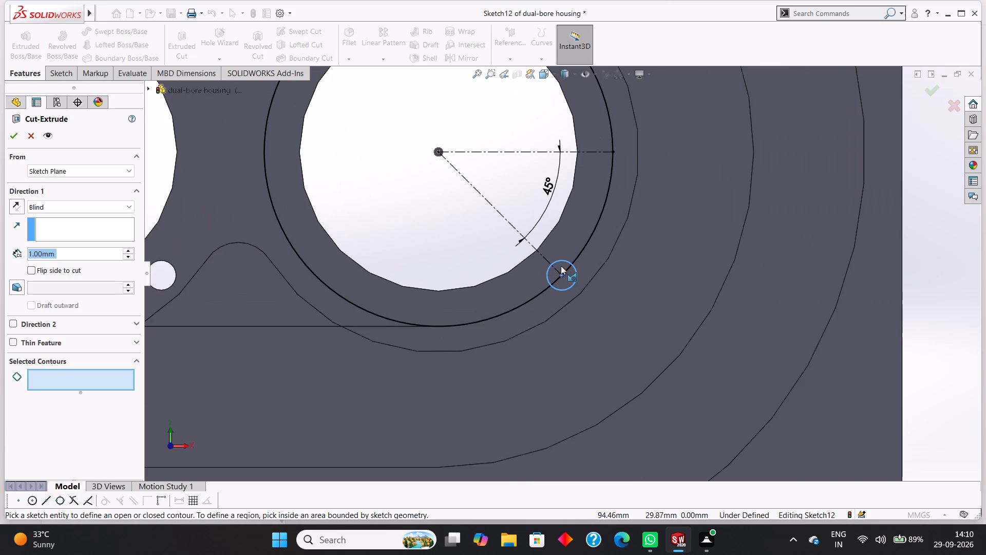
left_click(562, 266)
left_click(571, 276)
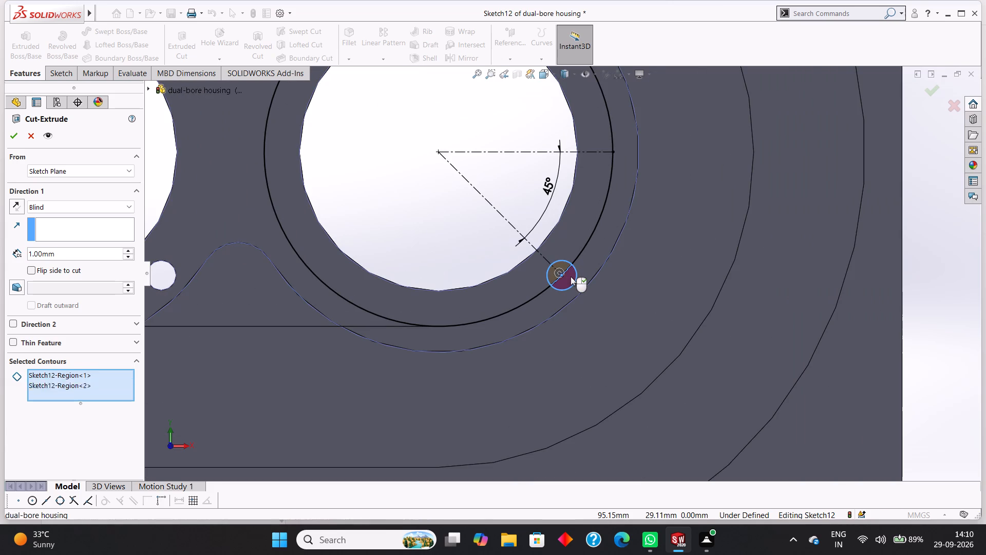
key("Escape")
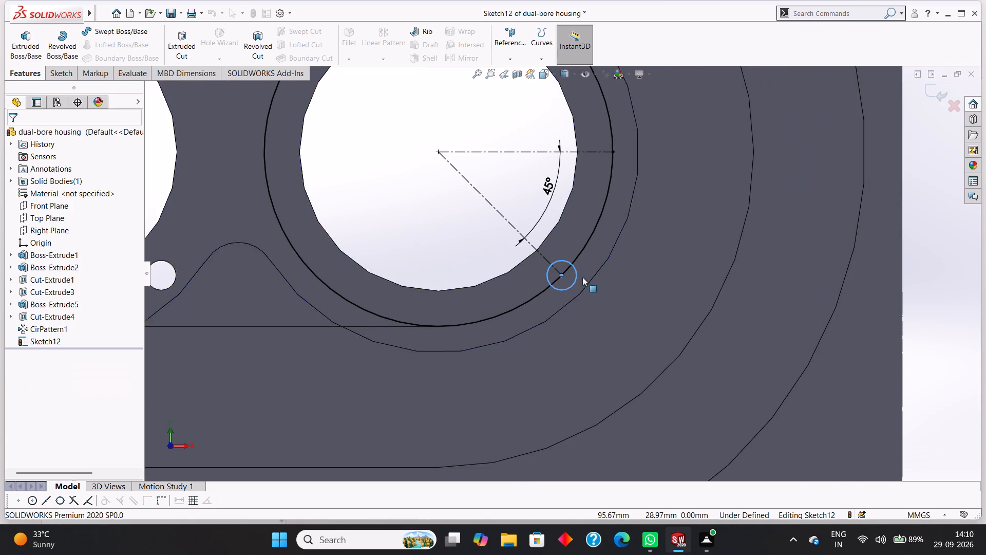
Convert the 23.5 mm circle around the right bore to construction geometry.
left_click(582, 248)
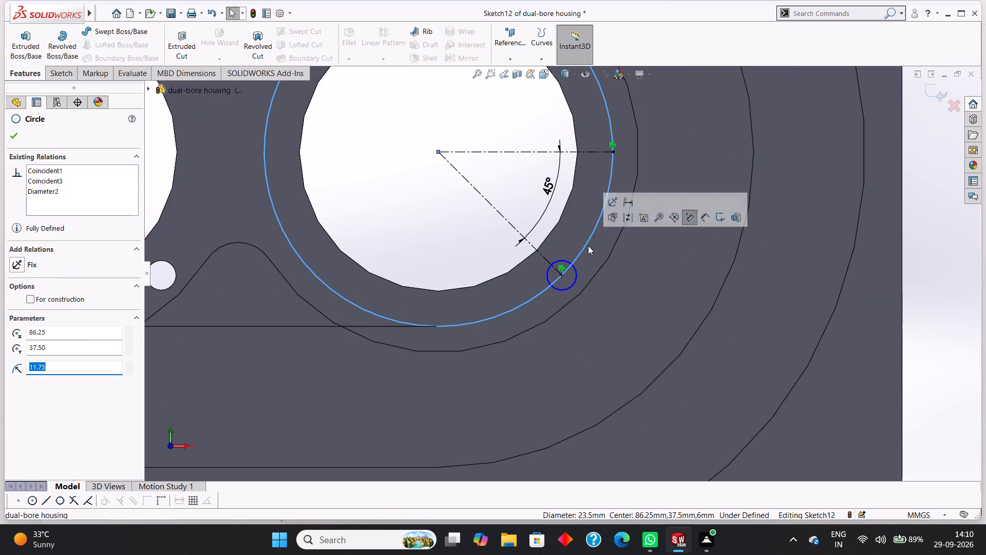
left_click(628, 221)
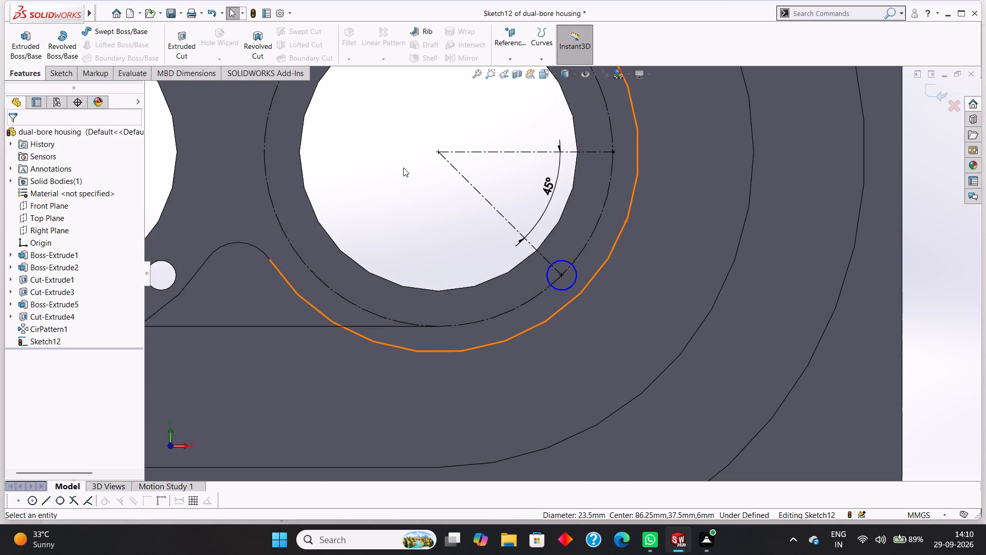
Extrude-cut the 1 mm radius circle beside the right bore with the Through All end condition.
left_click(188, 40)
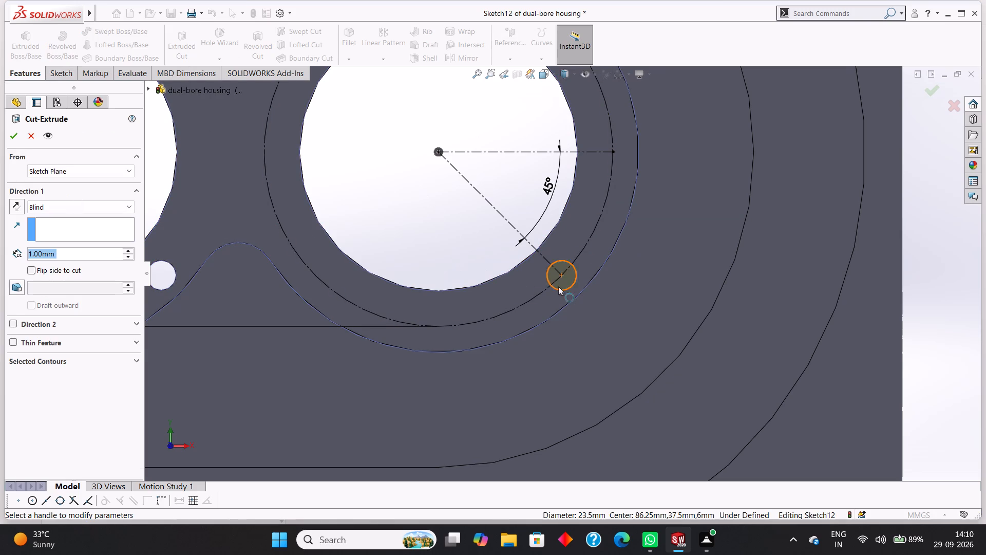
left_click(57, 210)
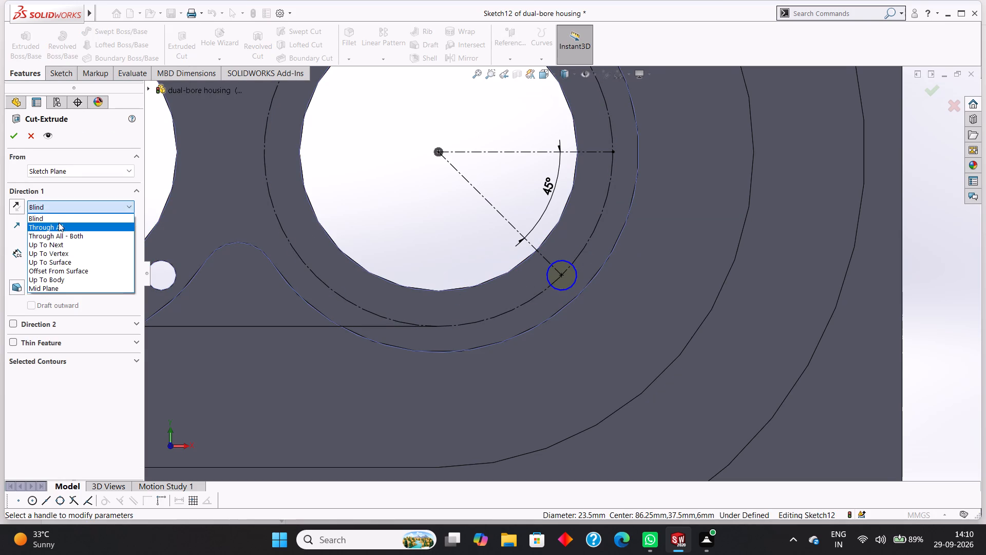
left_click(60, 225)
left_click(10, 137)
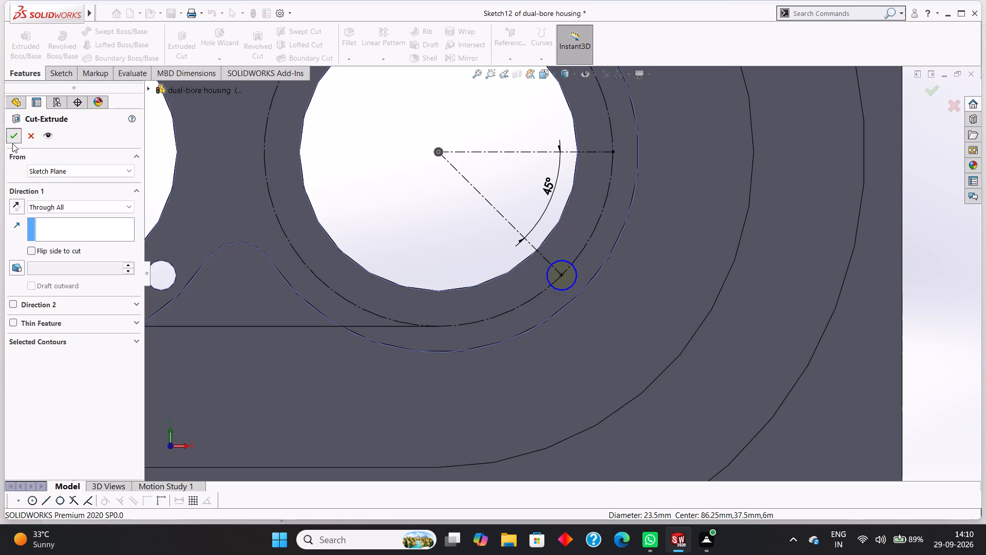
left_click(651, 252)
scroll(652, 252, "up", 3)
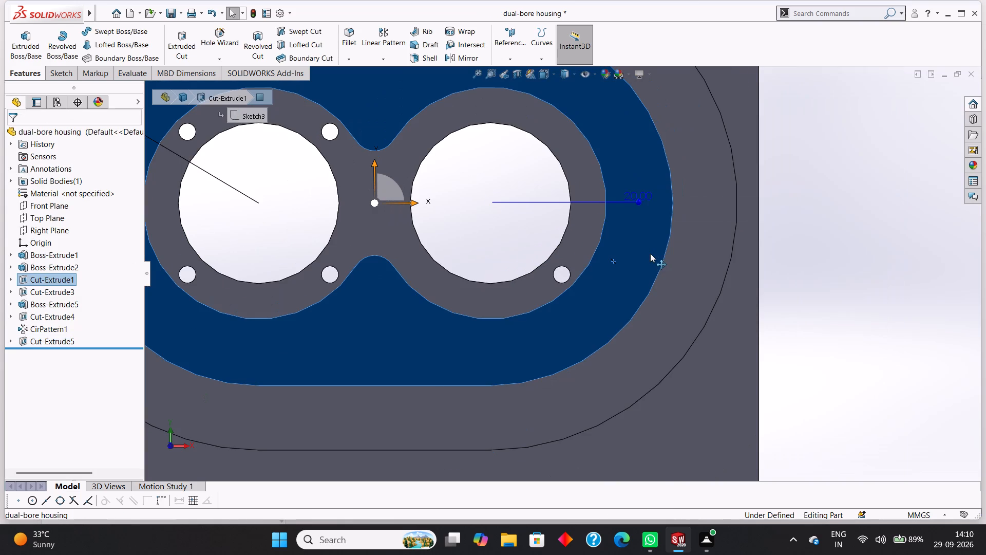
key("Escape")
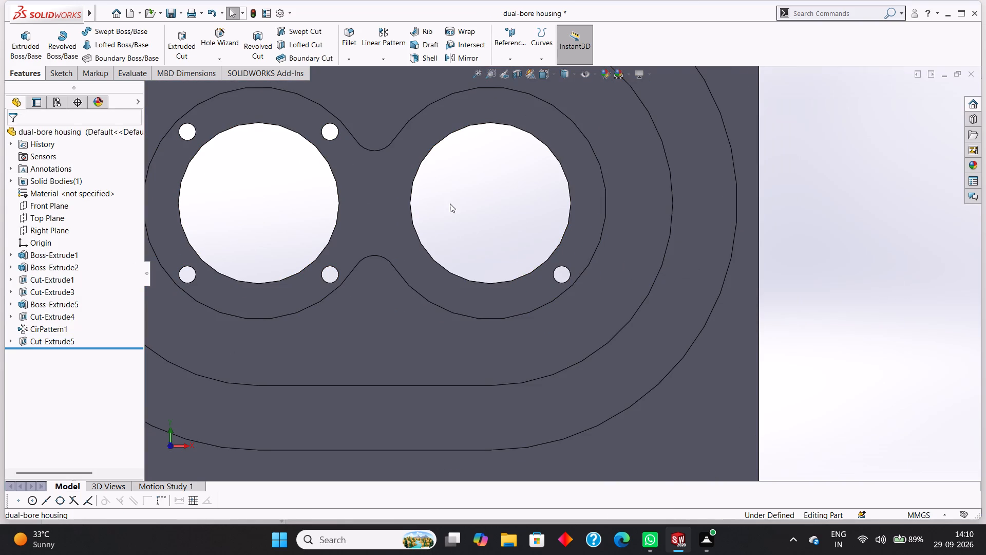
Circular-pattern the new small hole around the right bore's cylindrical face, with 4 equally spaced instances over 360°.
left_click(381, 56)
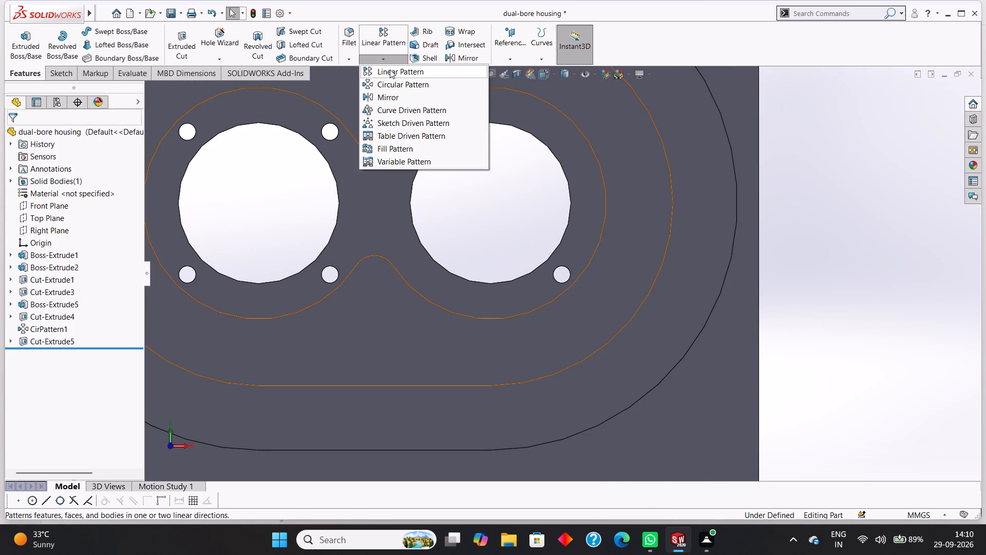
left_click(392, 84)
middle_click_drag(818, 267, 821, 231)
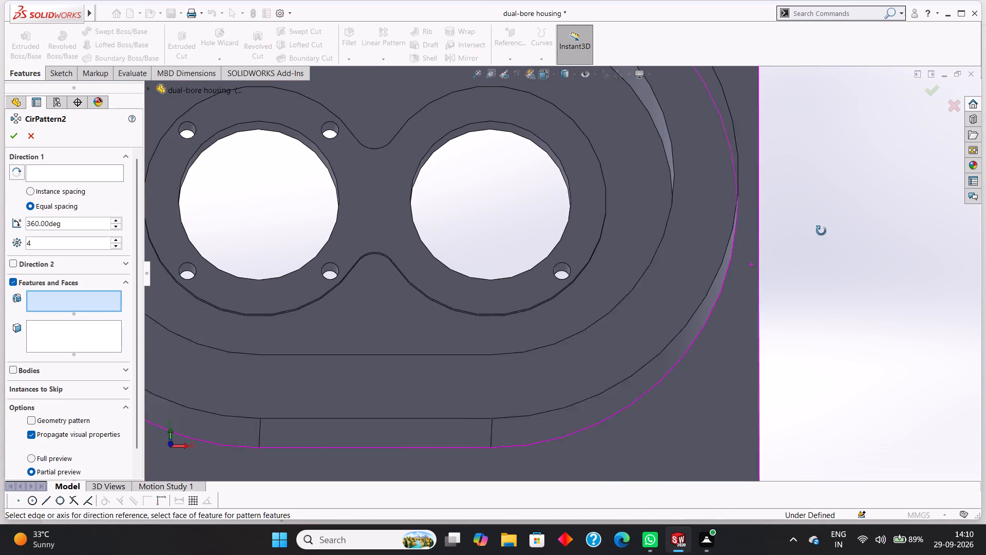
middle_click_drag(821, 231, 829, 245)
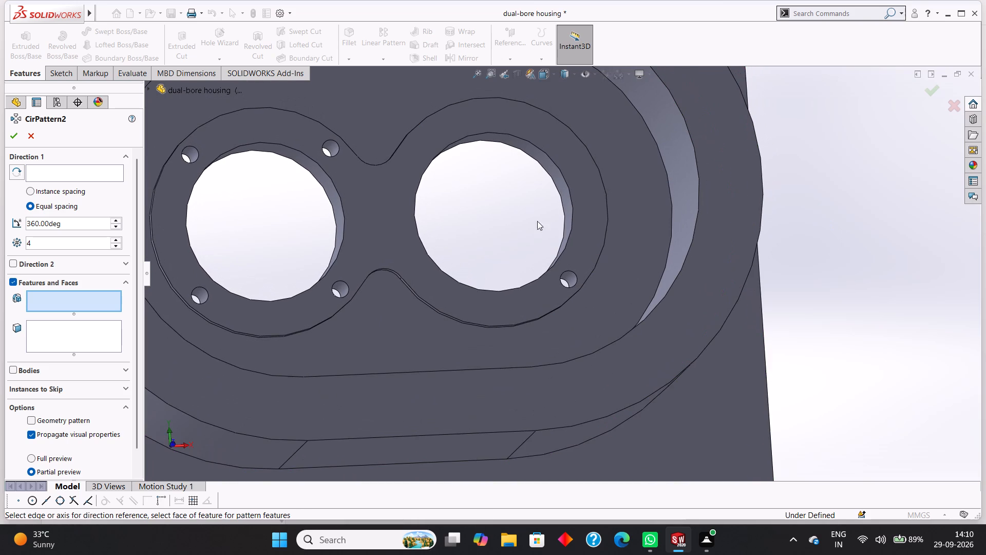
middle_click_drag(811, 245, 806, 214)
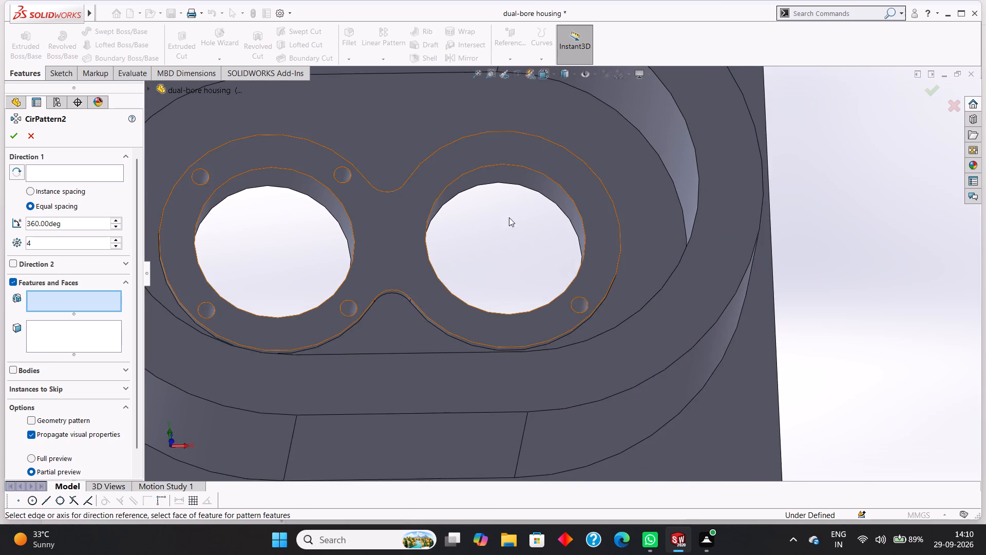
scroll(508, 203, "down", 5)
left_click(483, 159)
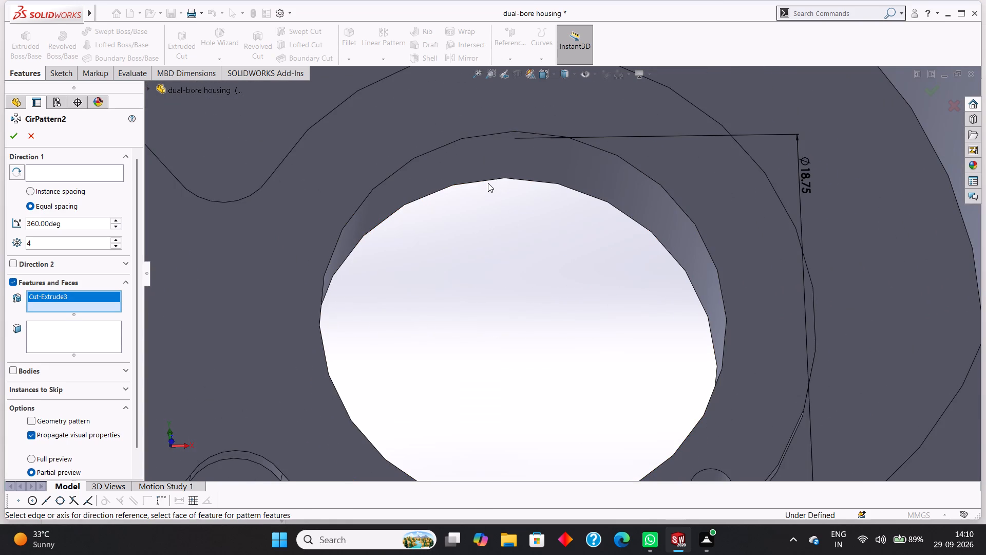
right_click(63, 296)
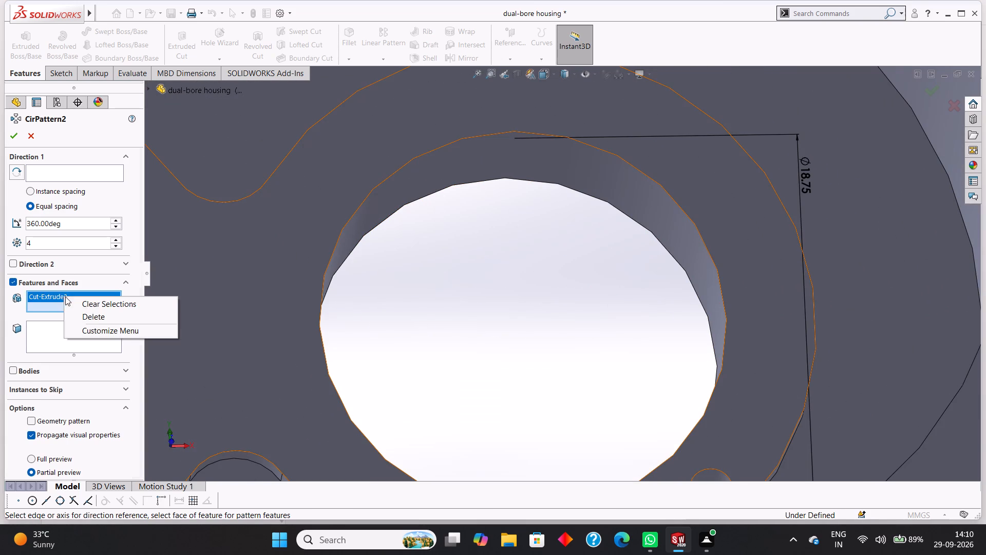
left_click(90, 314)
scroll(62, 286, "up", 3)
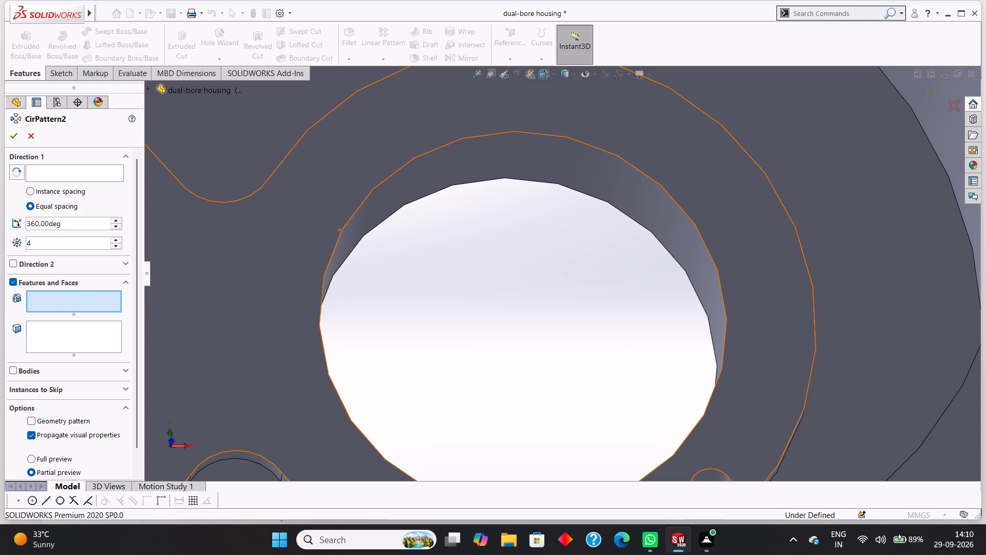
scroll(64, 202, "up", 2)
left_click(65, 170)
left_click(497, 149)
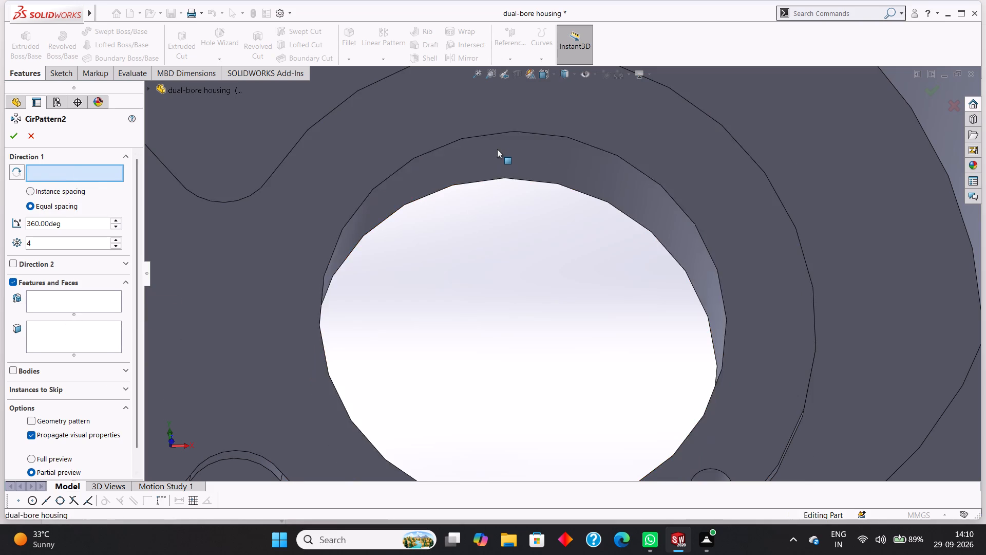
scroll(519, 180, "up", 4)
scroll(632, 361, "down", 4)
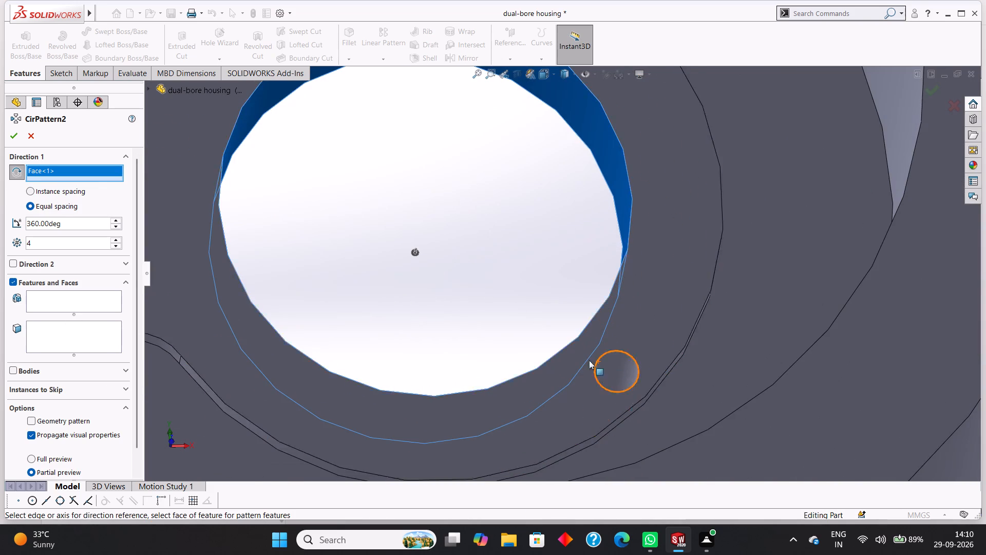
scroll(547, 354, "down", 1)
left_click(55, 301)
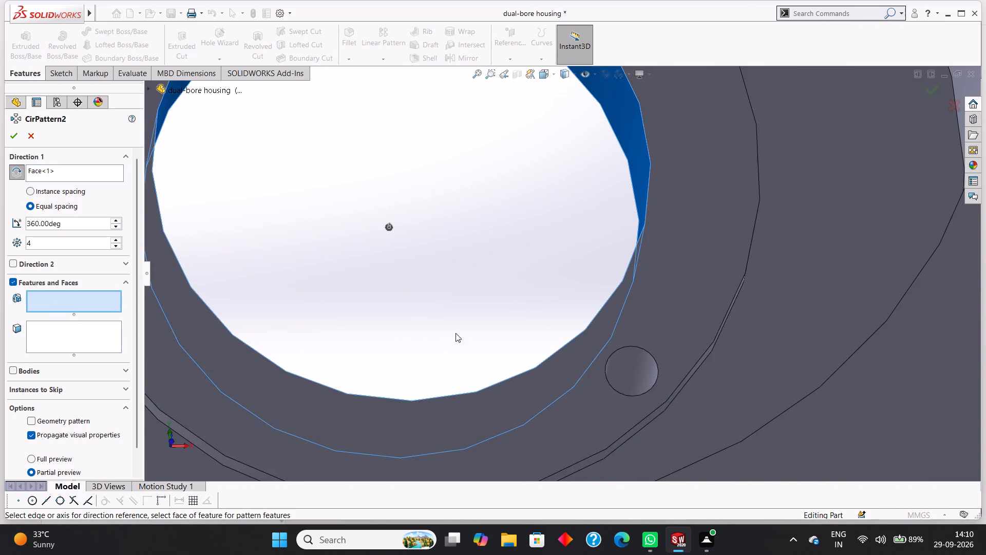
scroll(613, 351, "down", 5)
left_click(622, 353)
scroll(622, 353, "up", 10)
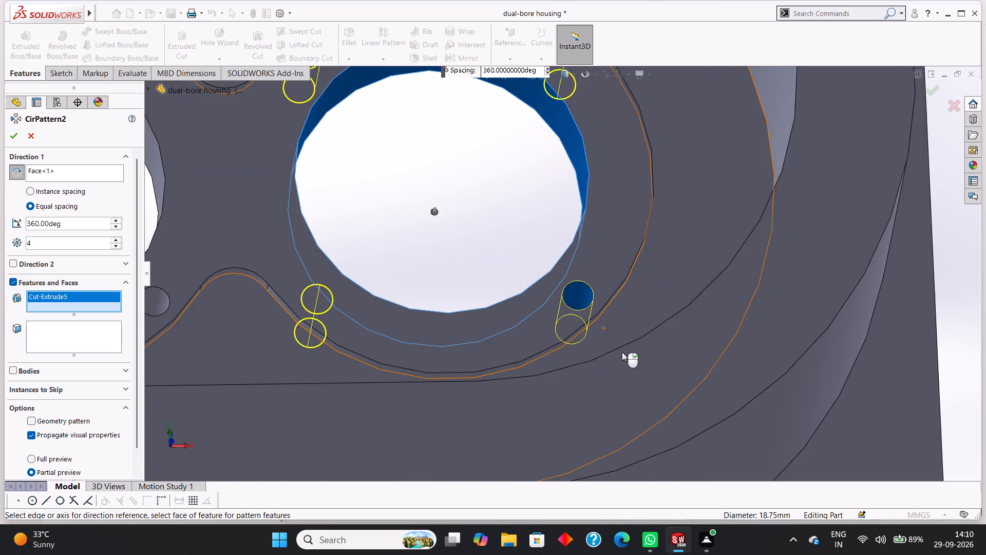
scroll(622, 352, "up", 2)
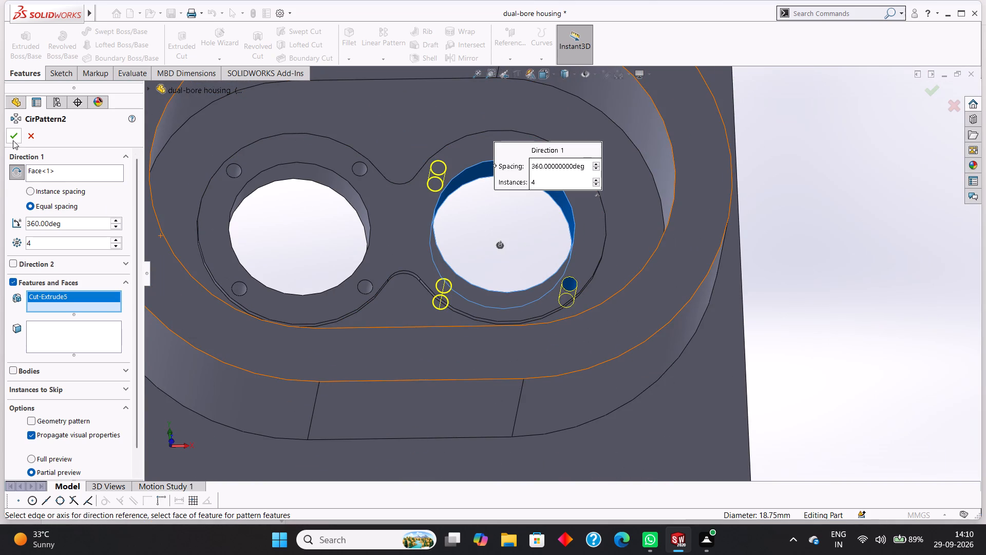
left_click(13, 140)
Fillet the four vertical corner edges of the rectangular base plate with a symmetric 5 mm radius.
scroll(430, 248, "up", 3)
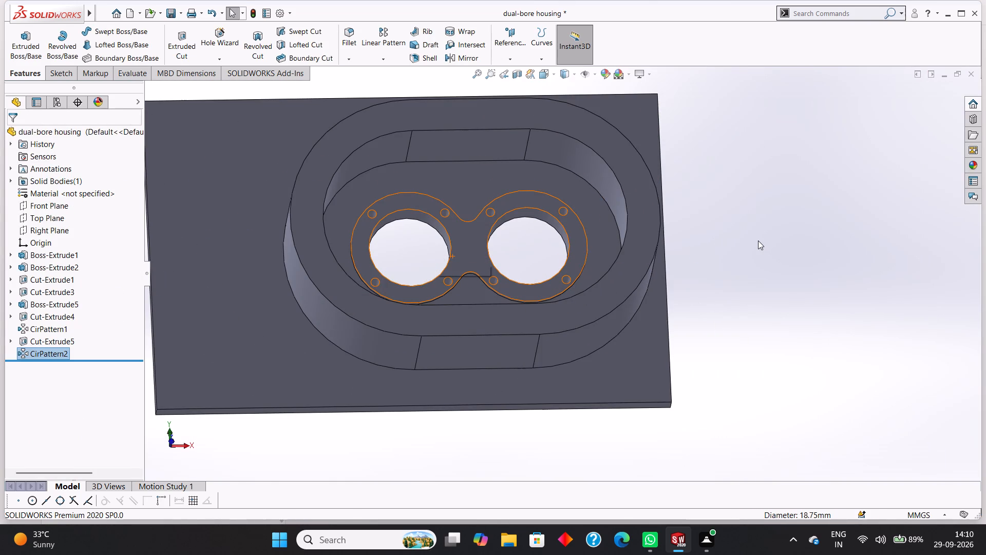
scroll(383, 231, "up", 4)
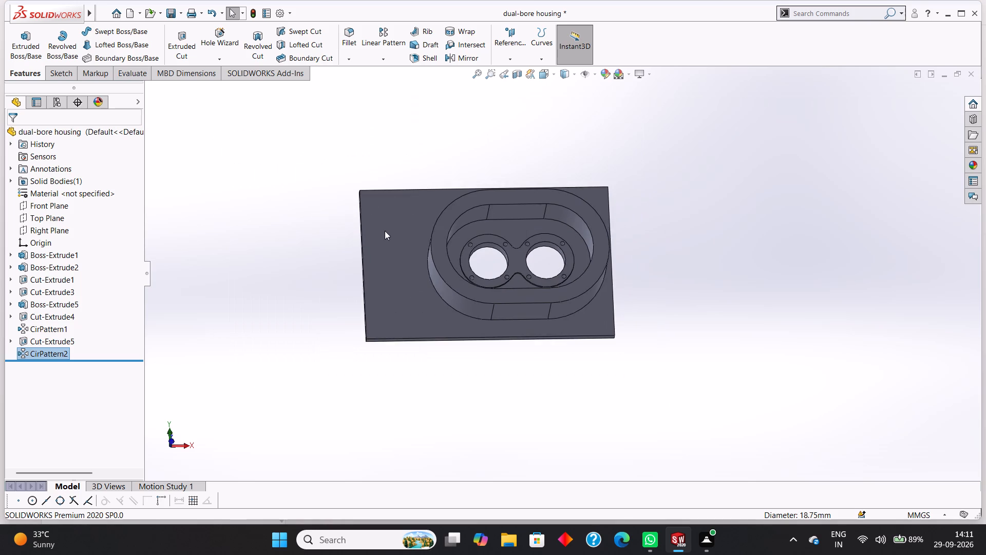
scroll(499, 226, "down", 2)
scroll(498, 223, "up", 2)
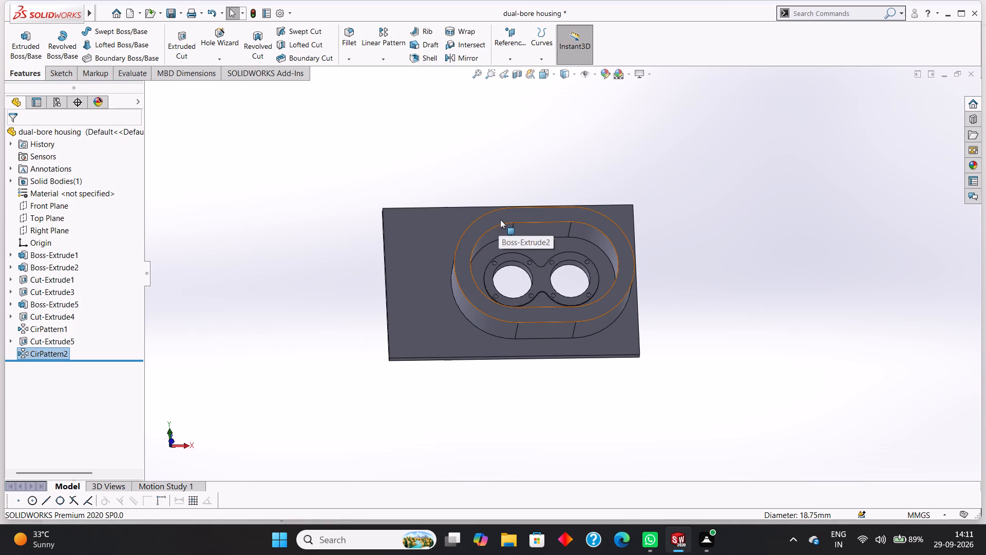
scroll(500, 219, "up", 1)
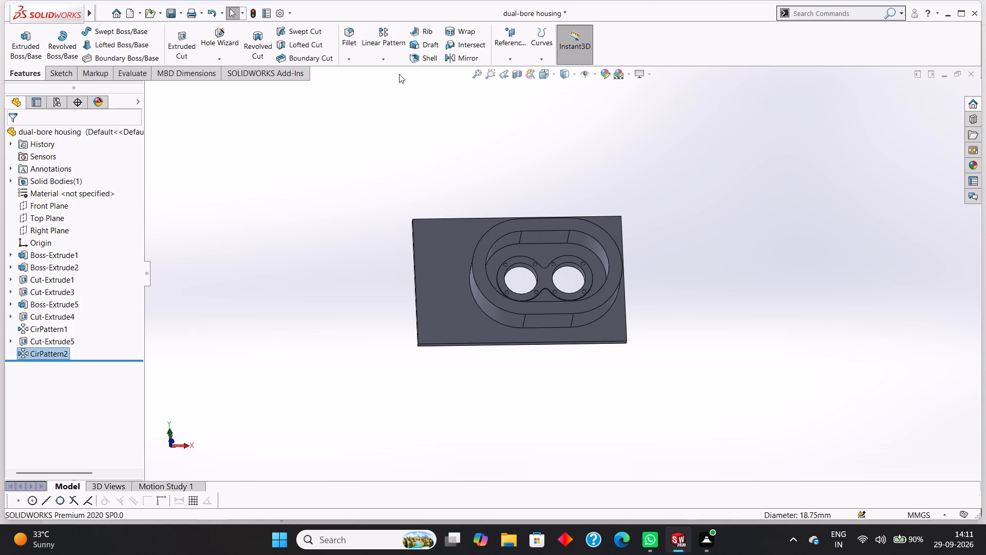
left_click(354, 61)
left_click(359, 71)
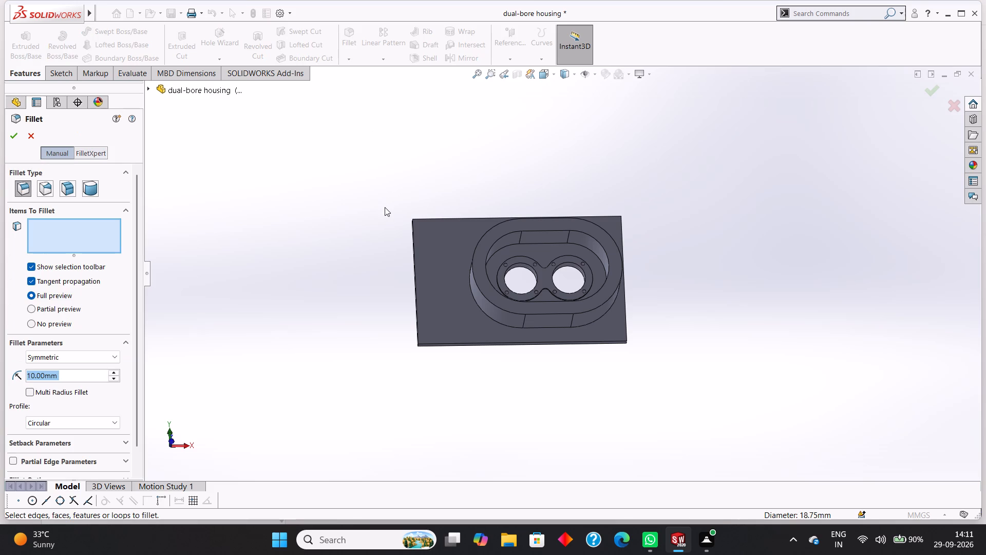
middle_click_drag(385, 207, 461, 222)
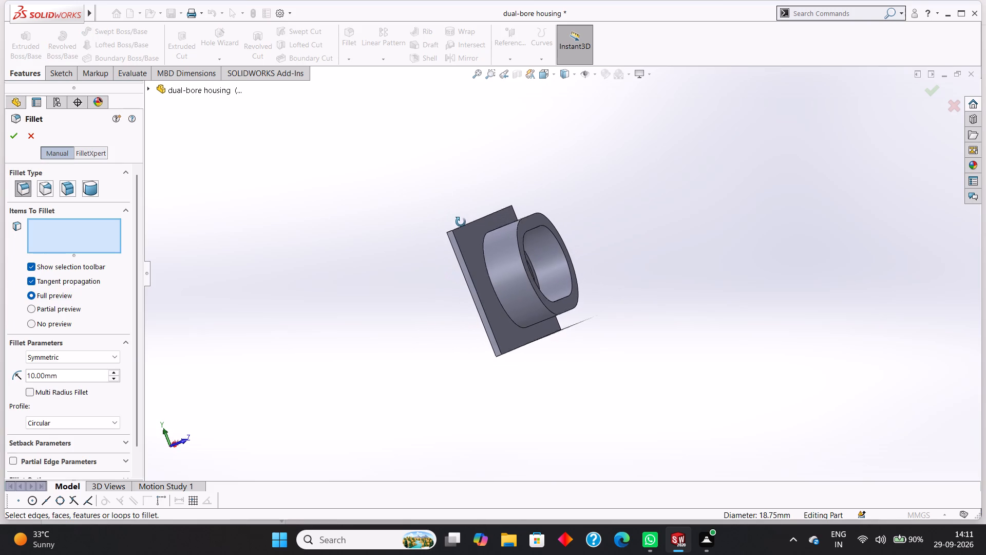
middle_click_drag(461, 222, 461, 223)
left_click_drag(89, 375, 94, 374)
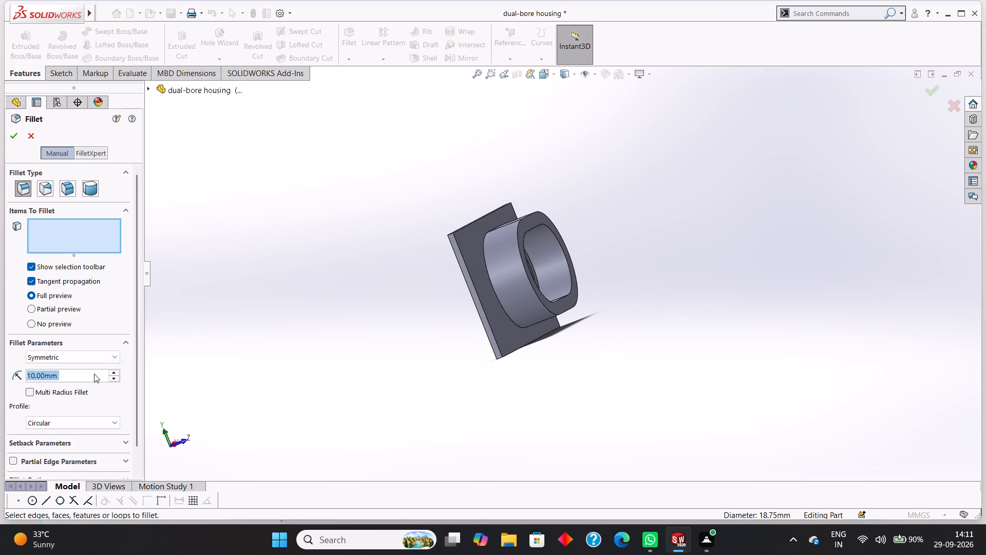
key("5")
key("Return")
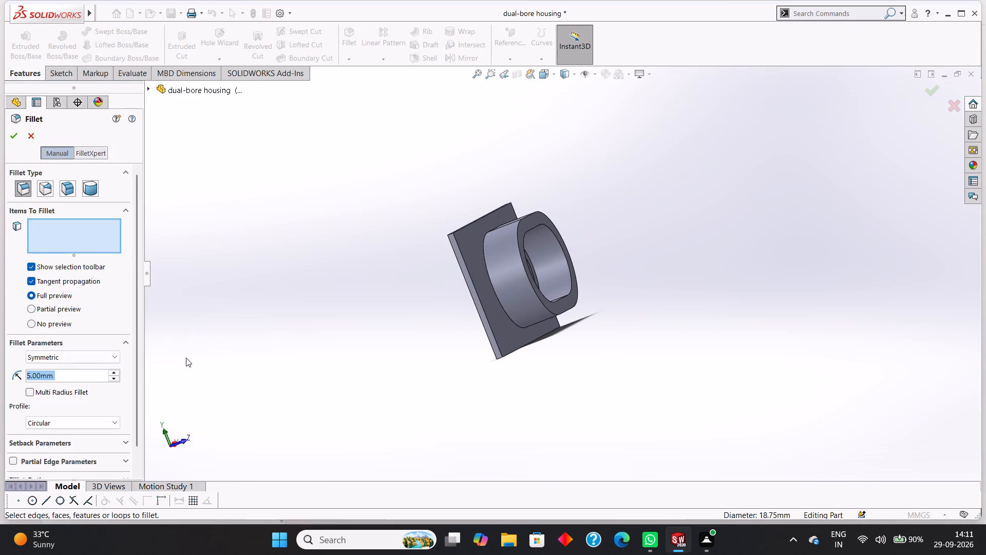
middle_click_drag(285, 330, 310, 343)
scroll(499, 254, "down", 3)
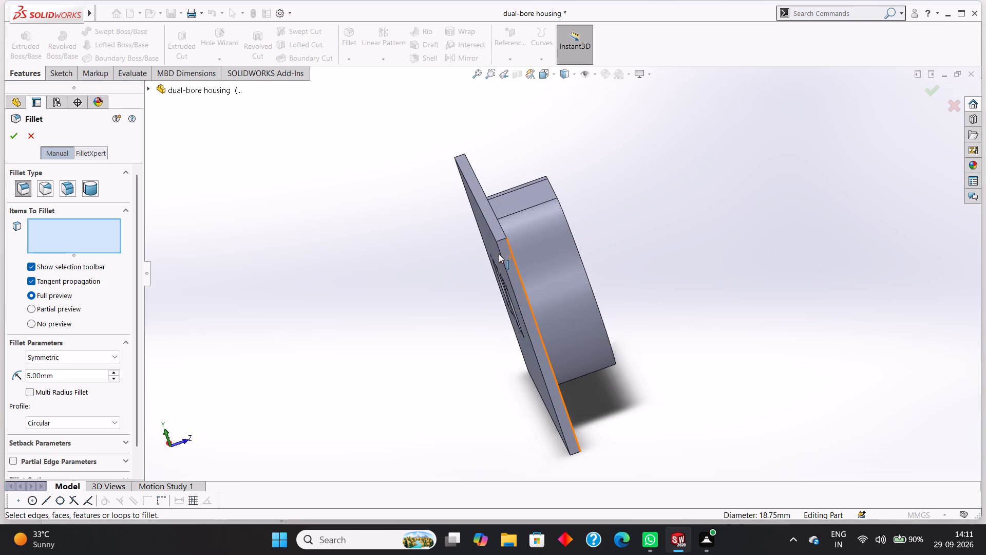
scroll(505, 248, "down", 3)
left_click(509, 238)
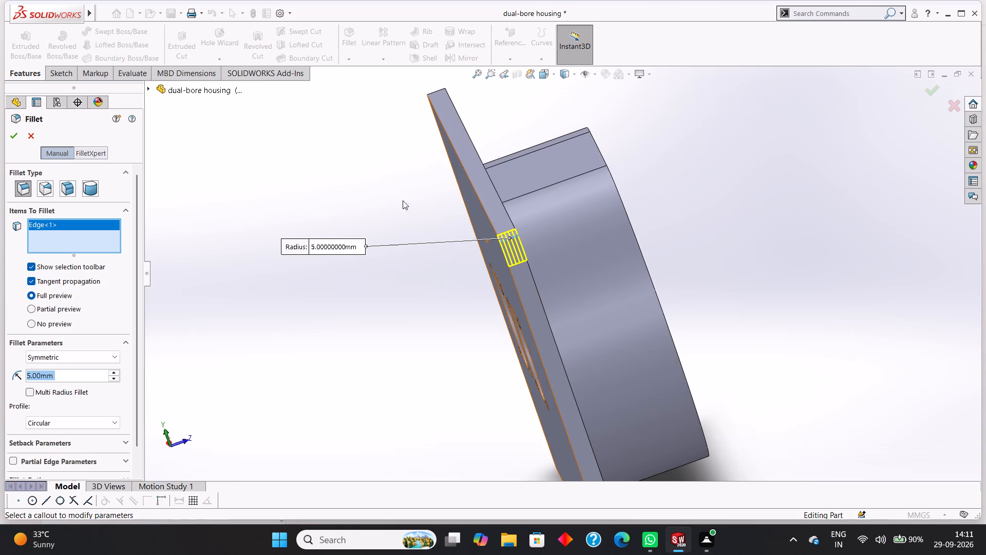
middle_click_drag(395, 133, 488, 282)
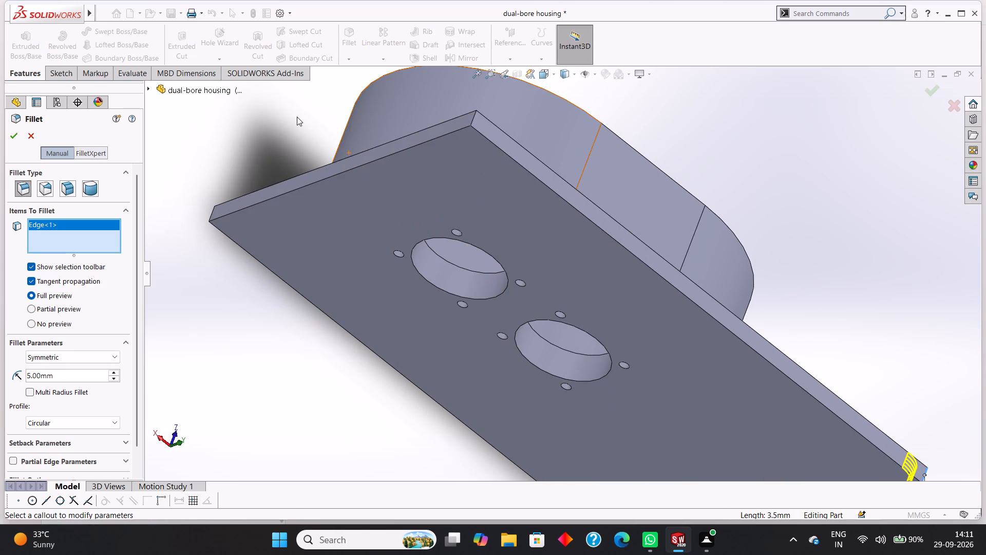
scroll(297, 117, "up", 3)
middle_click_drag(301, 119, 310, 204)
scroll(496, 287, "down", 3)
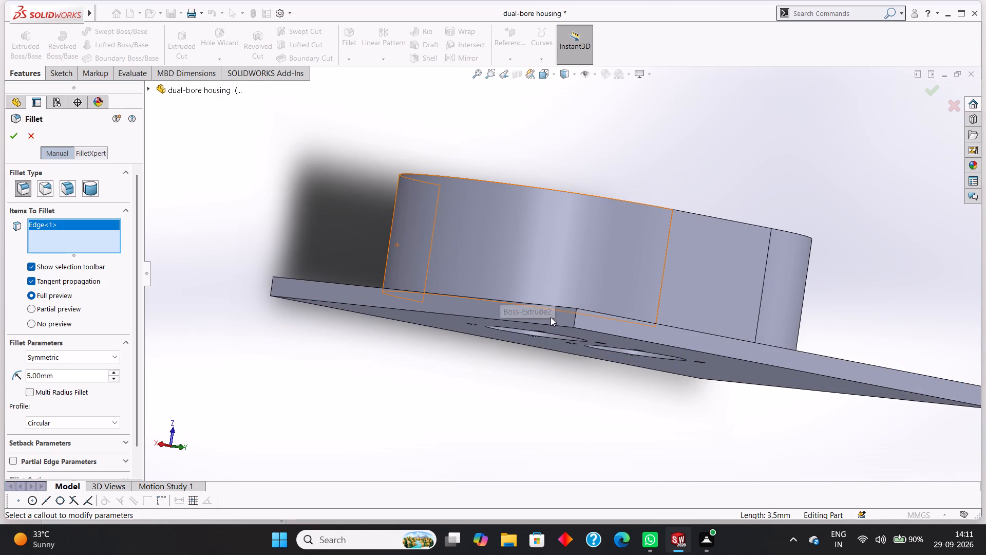
left_click(575, 319)
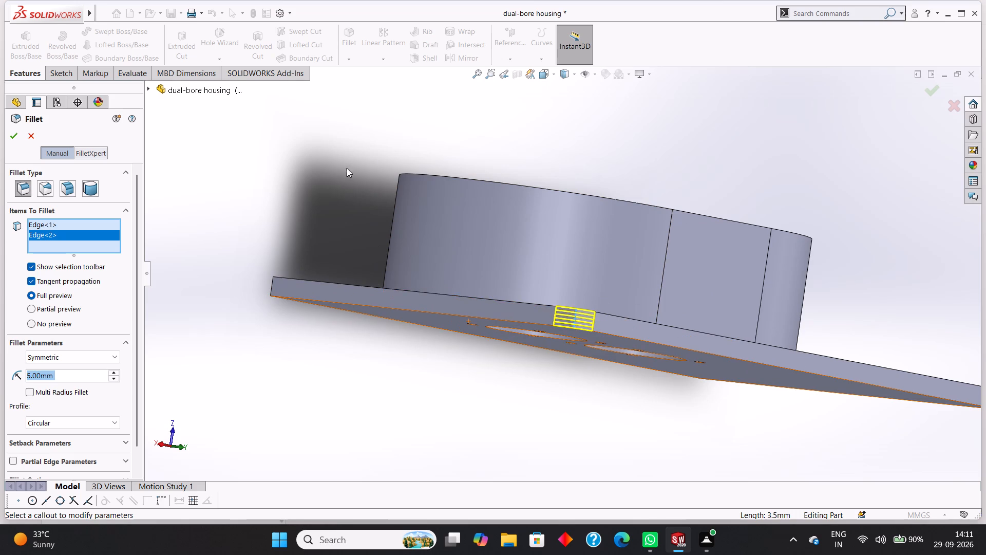
middle_click_drag(318, 155, 395, 154)
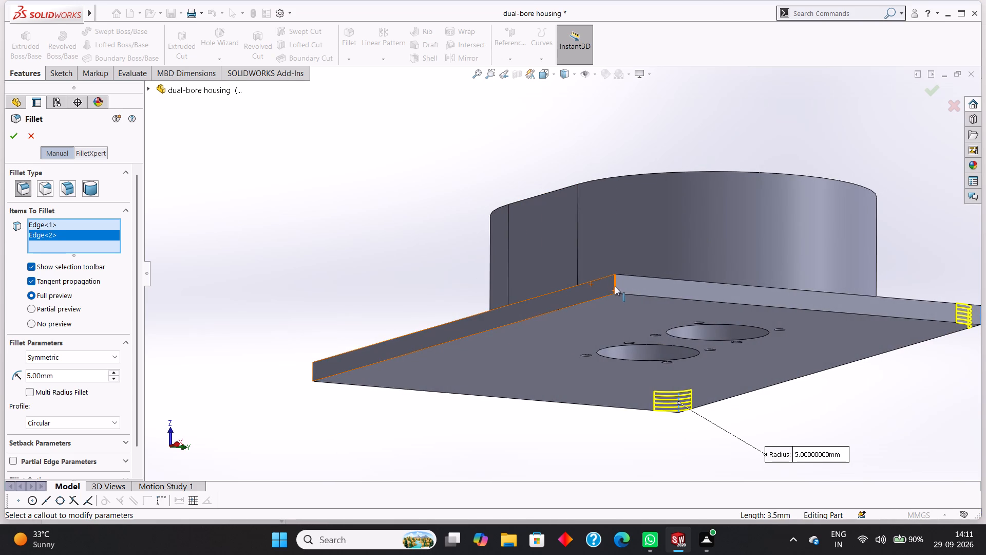
left_click(615, 286)
middle_click_drag(285, 159, 405, 152)
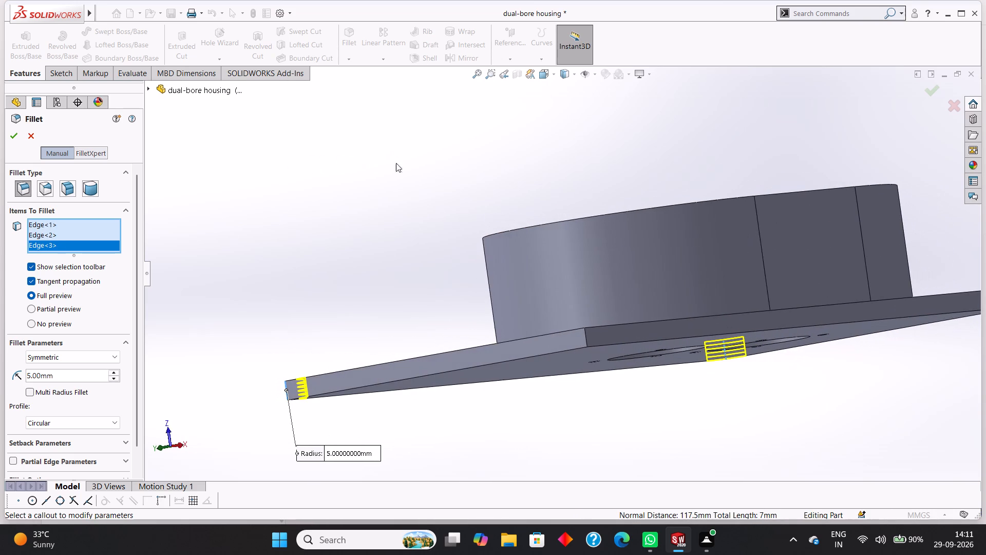
left_click(585, 332)
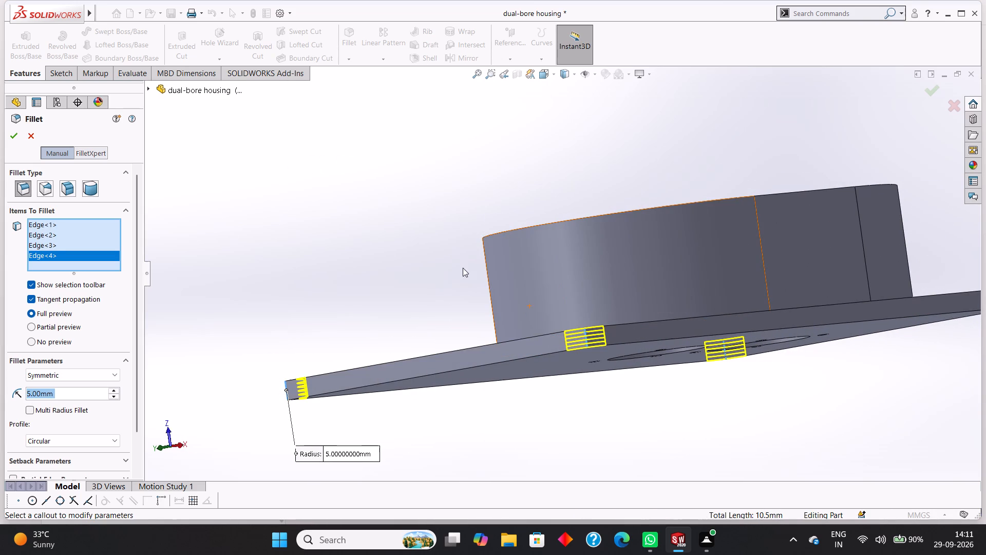
left_click(8, 137)
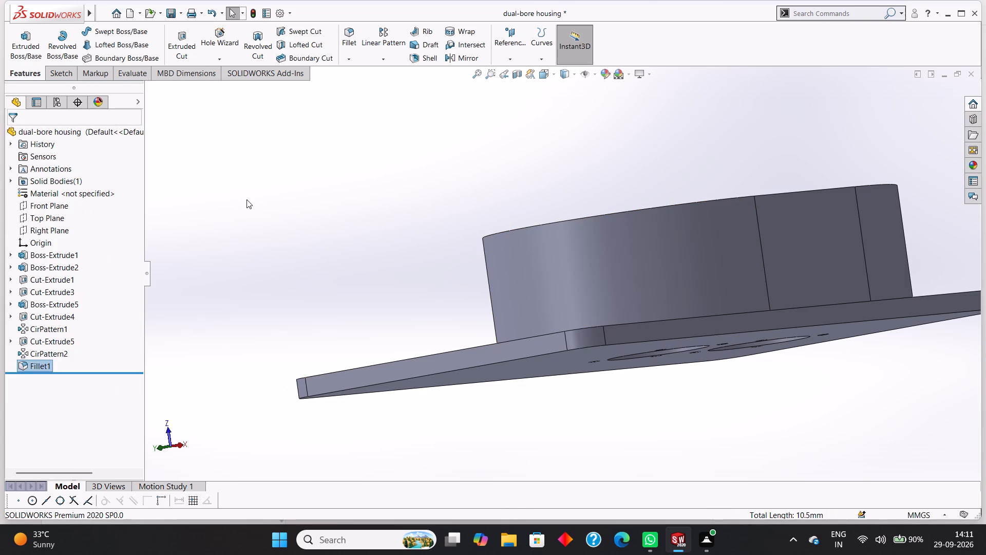
Examine the housing from several angles, checking the base plate corners, slot-shaped boss, pocket and bores.
middle_click_drag(252, 198, 245, 280)
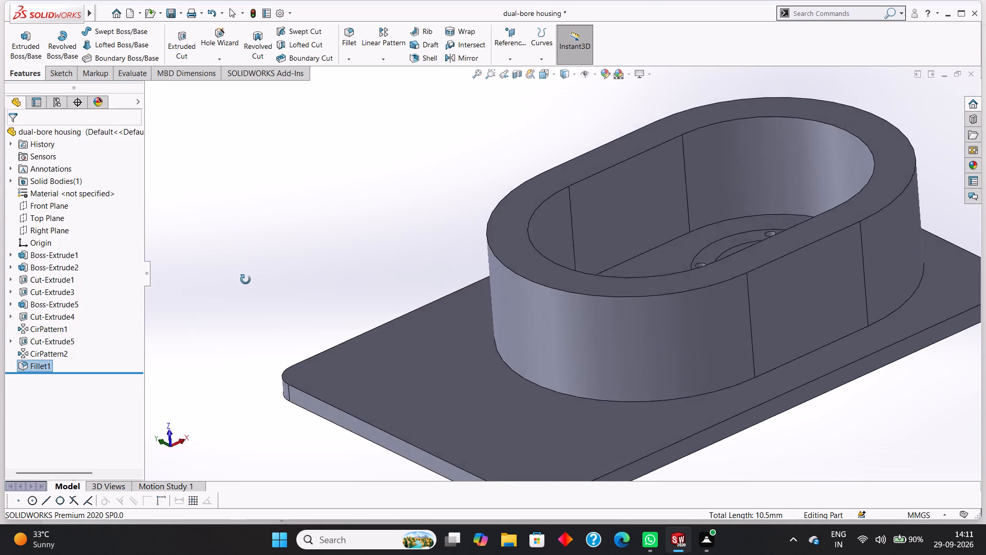
middle_click_drag(245, 280, 250, 285)
scroll(249, 277, "up", 7)
middle_click_drag(298, 252, 331, 341)
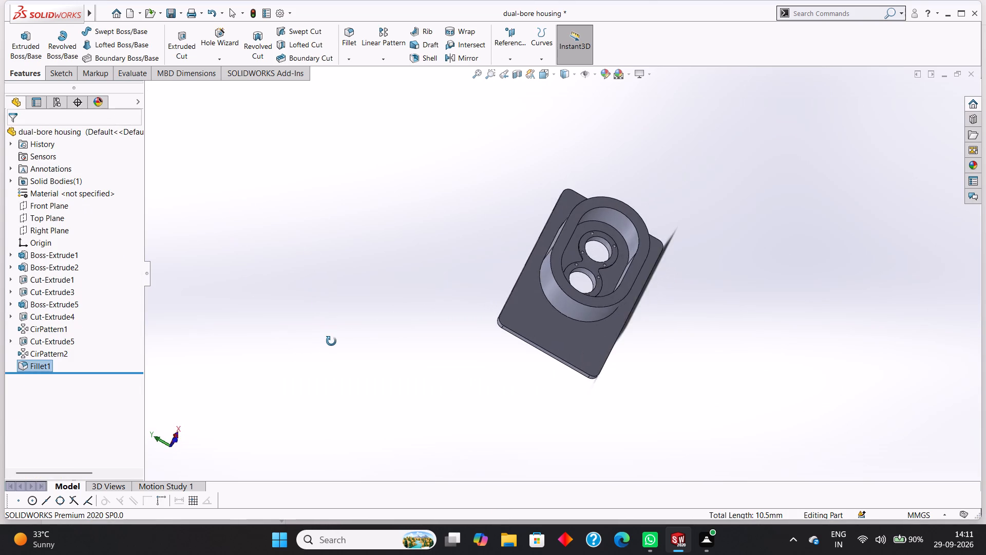
middle_click_drag(331, 341, 323, 333)
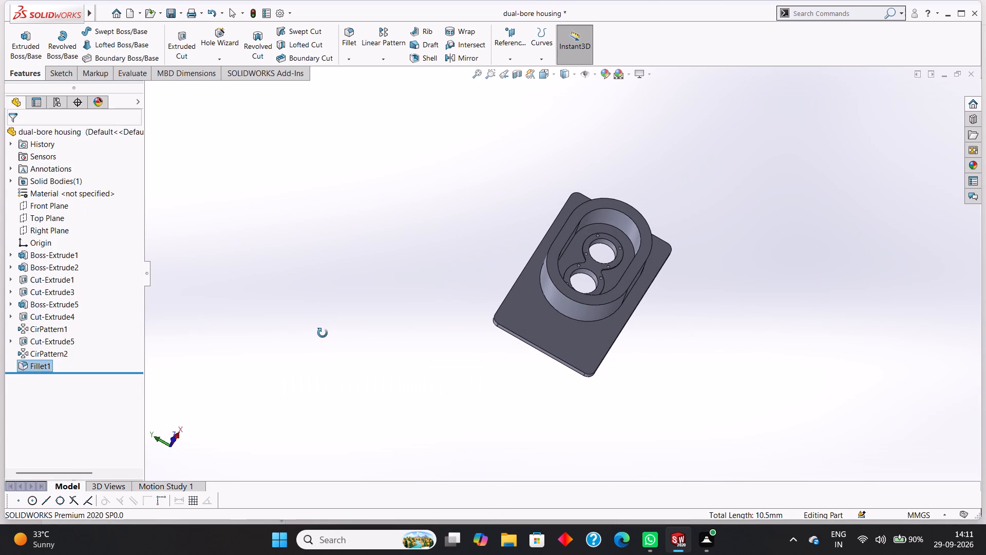
middle_click_drag(323, 333, 331, 332)
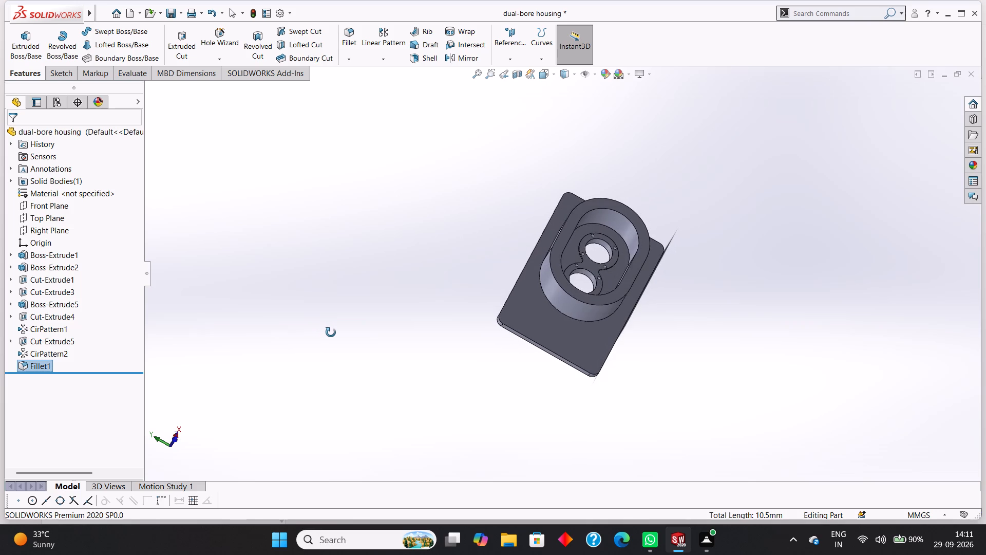
middle_click_drag(331, 332, 331, 332)
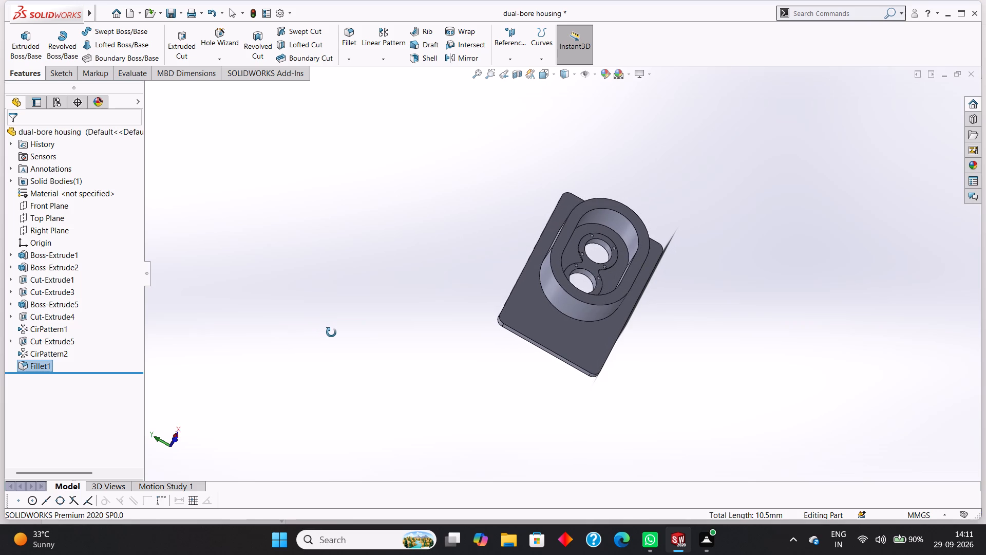
middle_click_drag(331, 332, 331, 332)
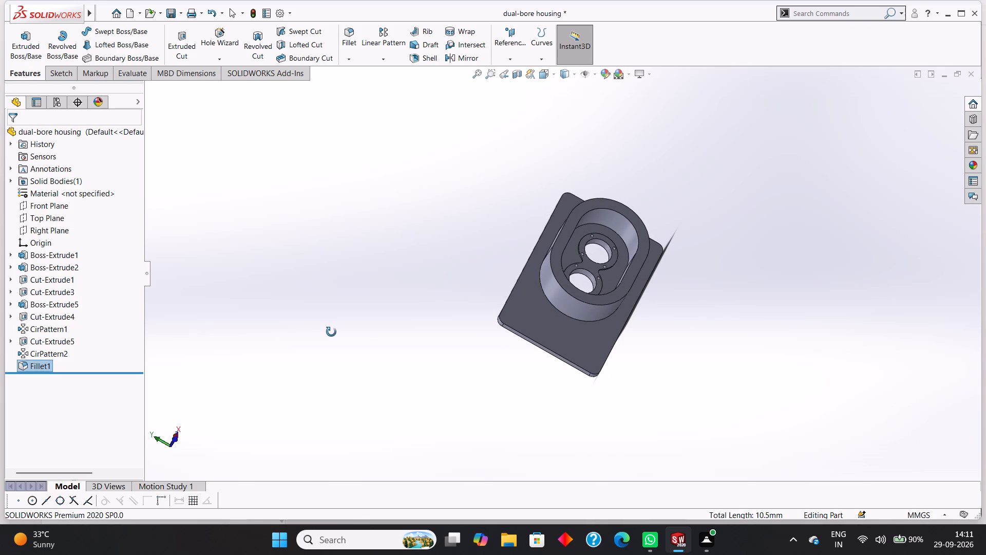
middle_click_drag(331, 332, 331, 330)
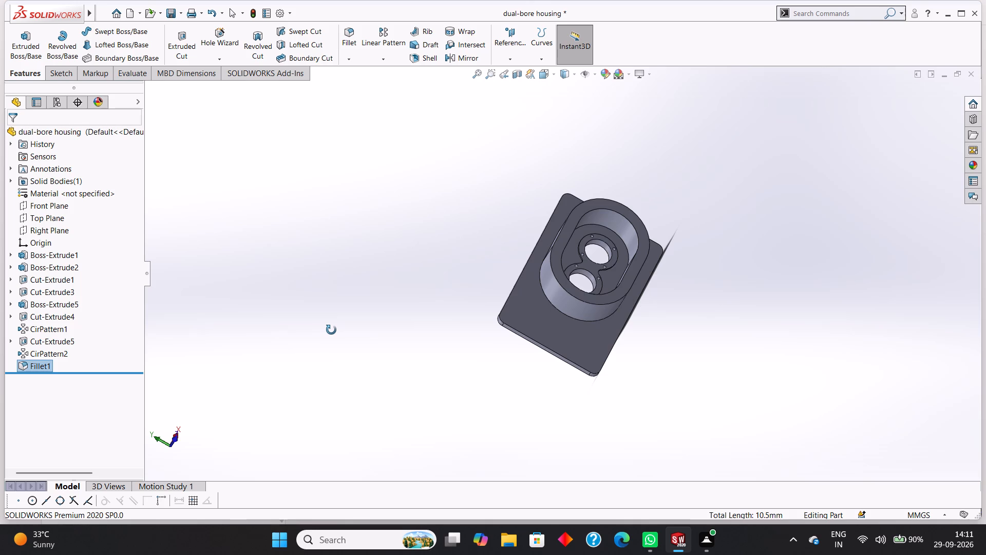
middle_click_drag(331, 330, 300, 243)
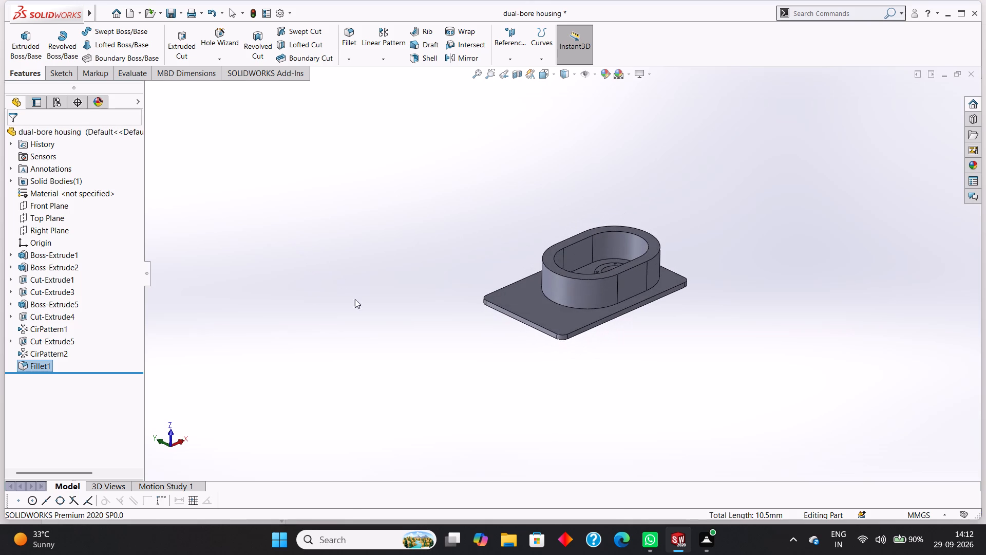
middle_click_drag(369, 313, 357, 293)
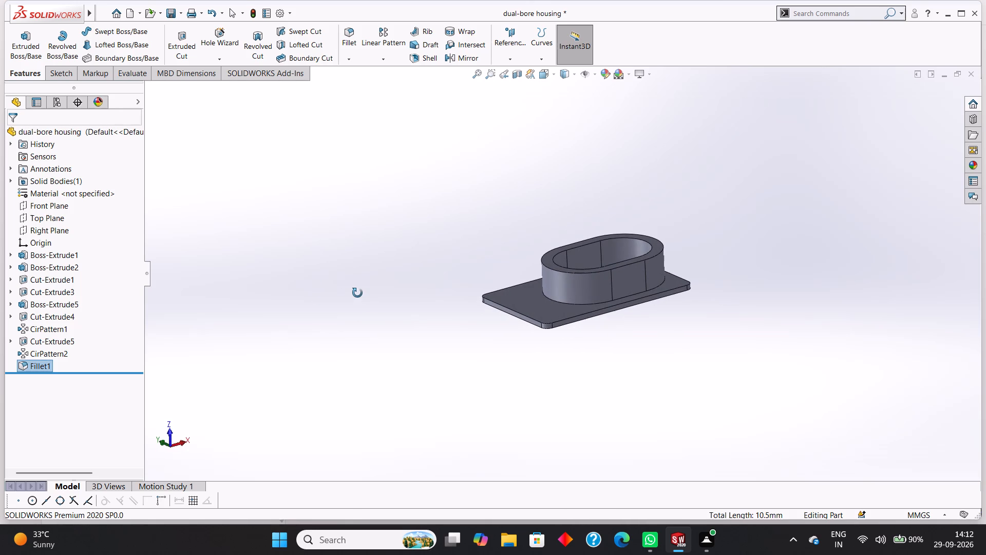
middle_click_drag(357, 293, 352, 287)
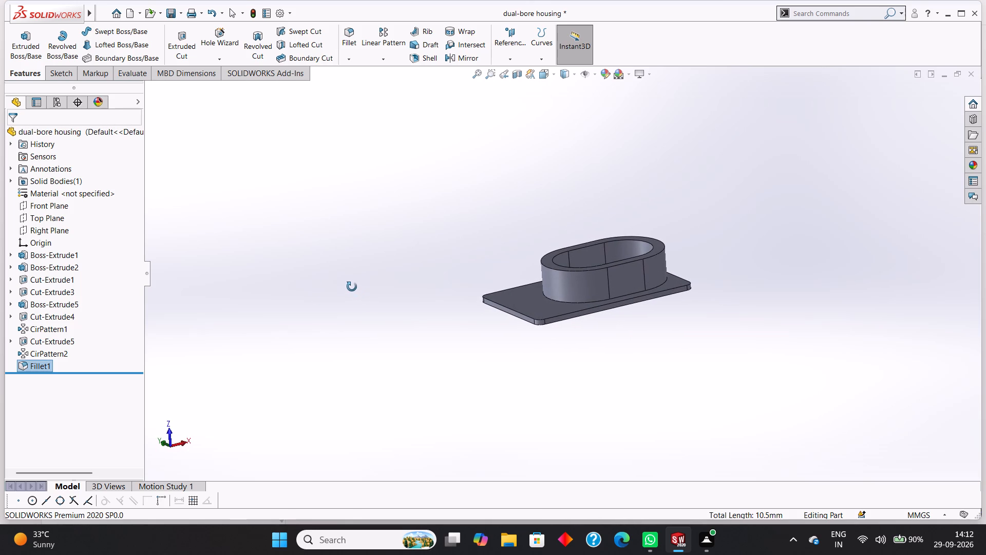
middle_click_drag(352, 287, 353, 289)
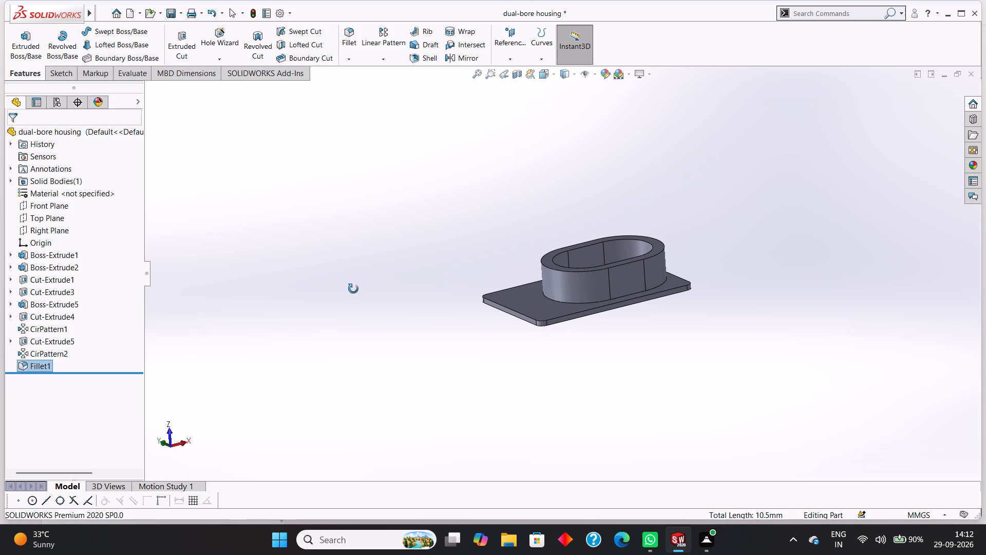
middle_click_drag(353, 289, 354, 289)
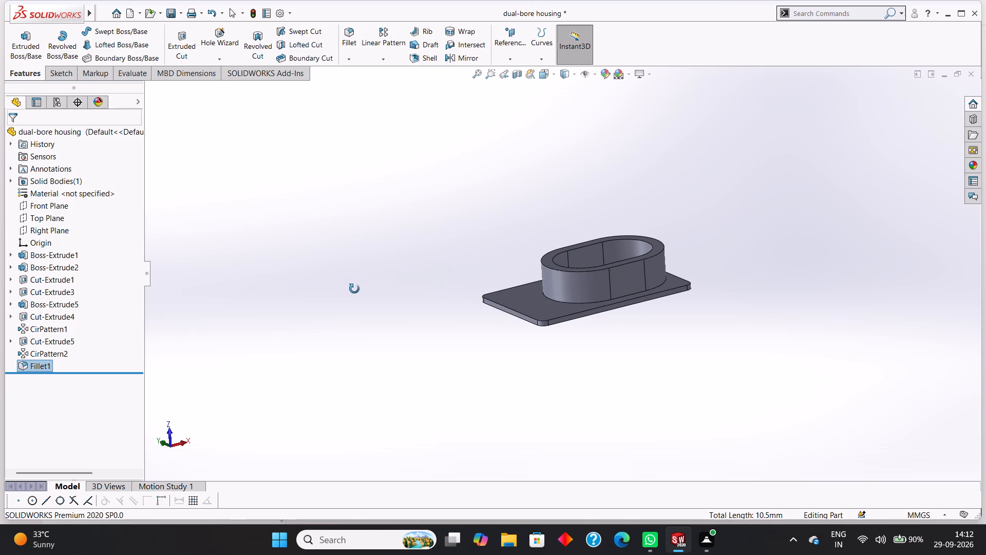
middle_click_drag(354, 289, 355, 289)
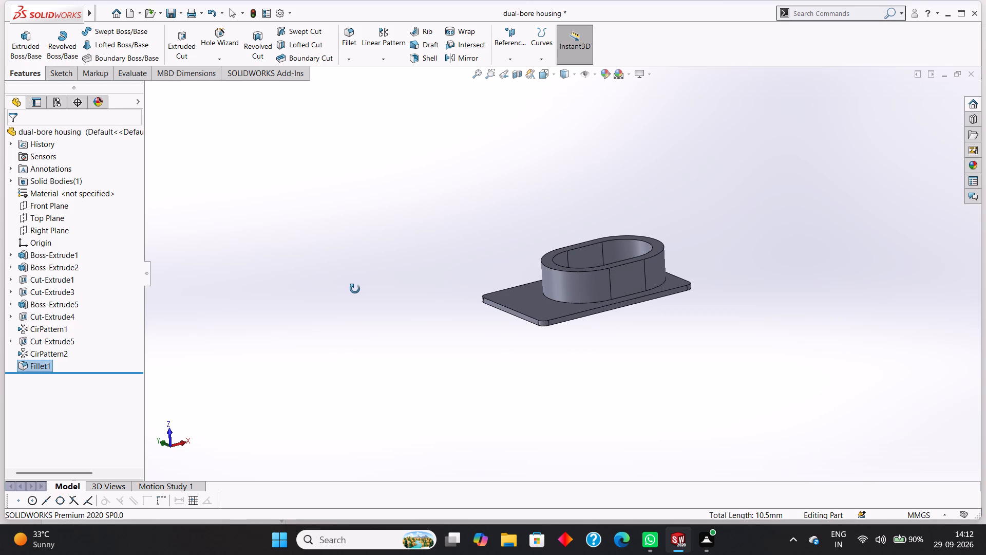
middle_click_drag(355, 289, 354, 291)
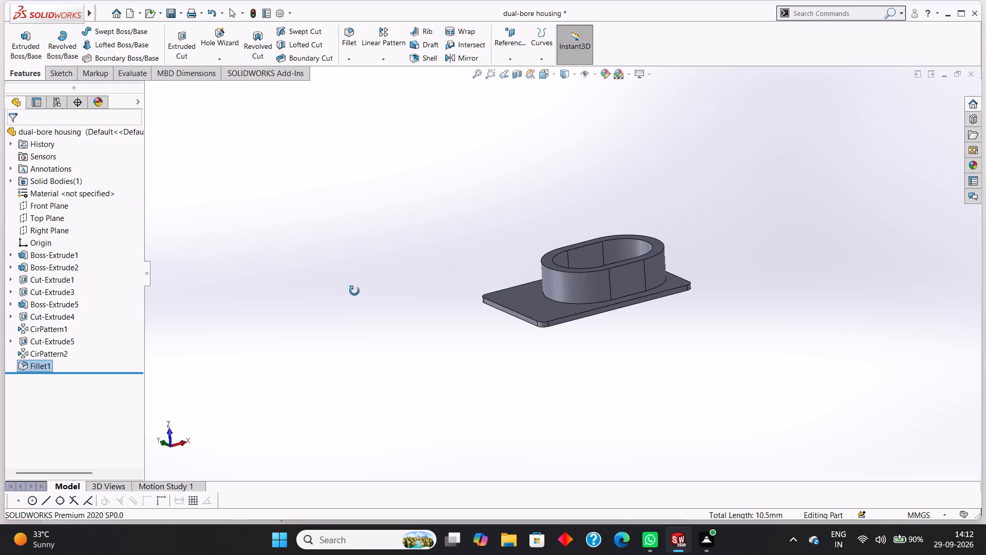
middle_click_drag(354, 291, 357, 302)
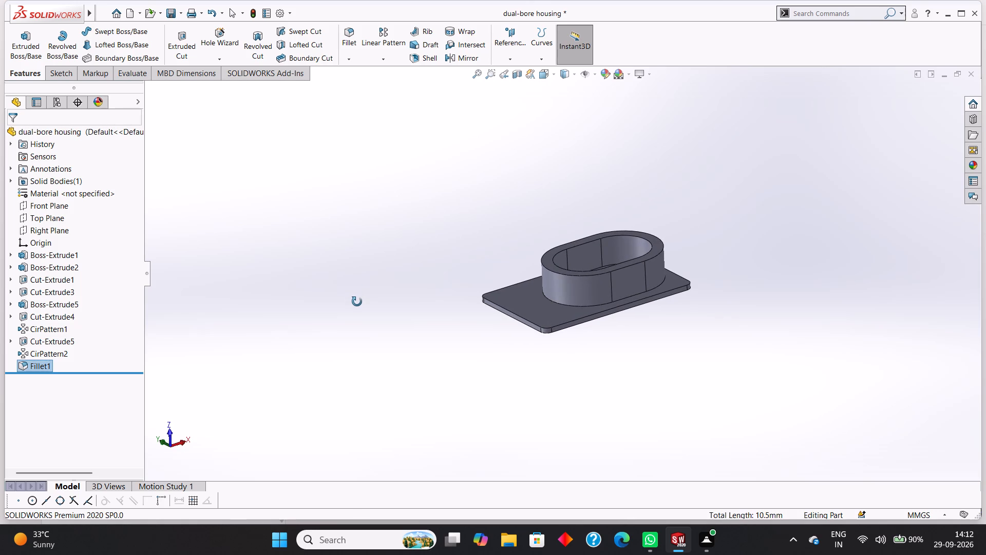
middle_click_drag(357, 302, 354, 300)
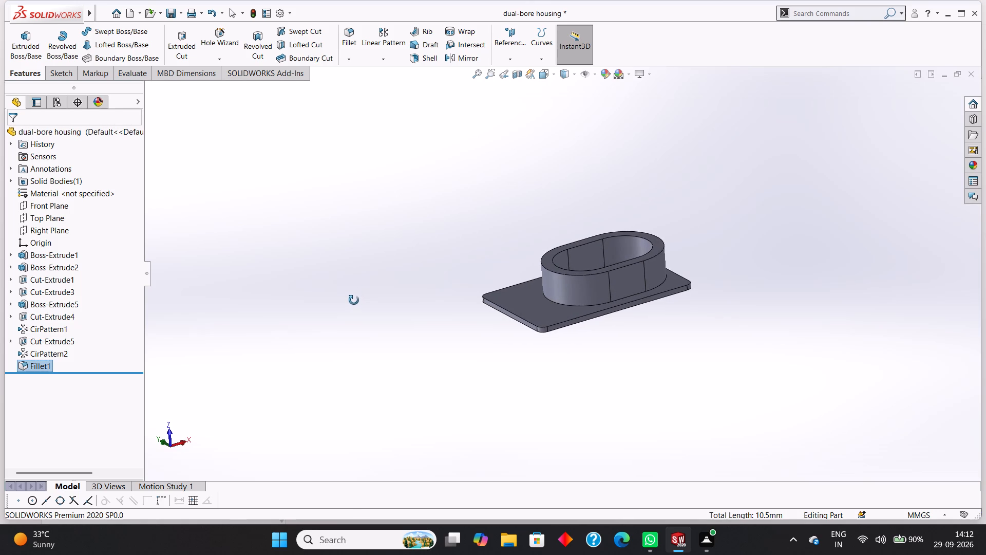
middle_click_drag(354, 300, 351, 298)
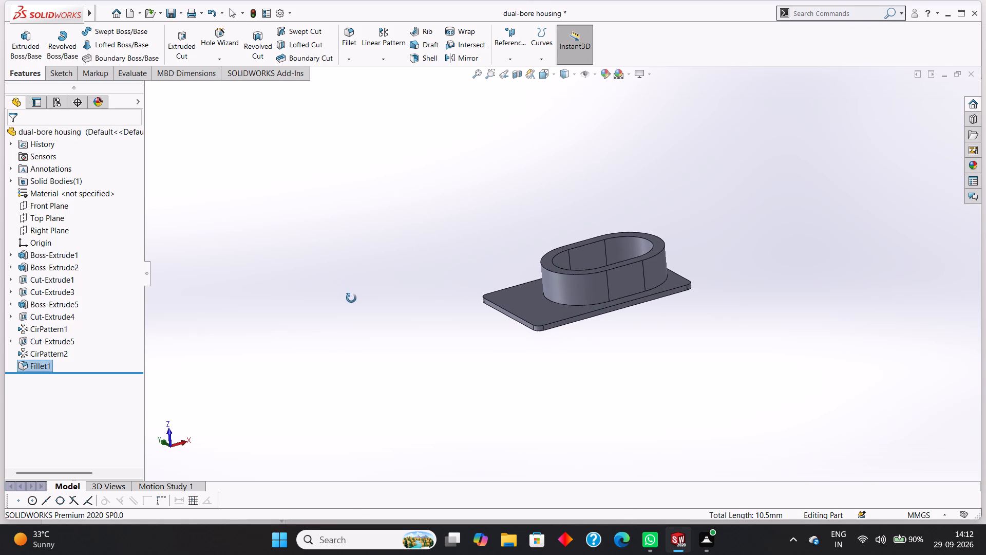
middle_click_drag(351, 298, 351, 289)
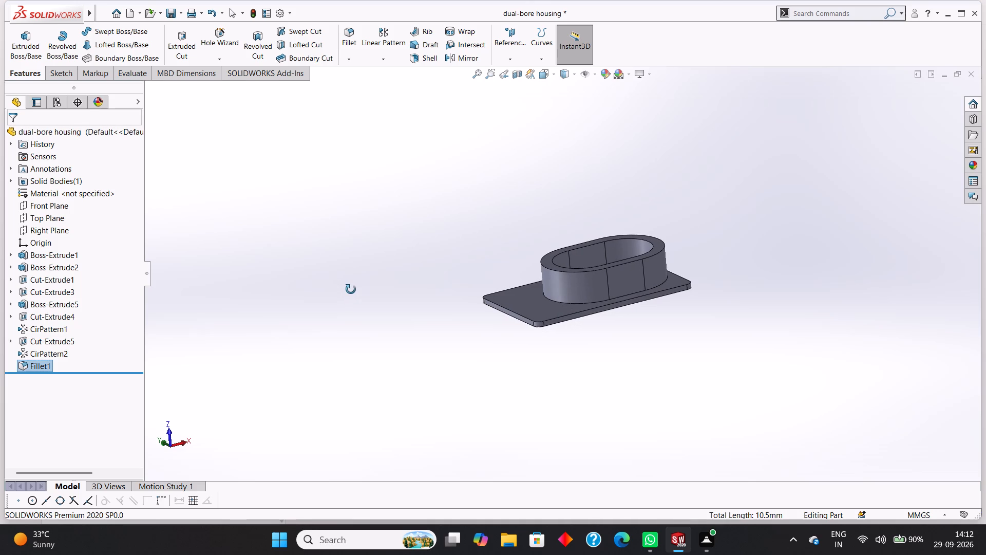
Examine the housing from several angles, checking the base plate, slot-shaped boss and the bores inside the pocket.
middle_click_drag(351, 289, 354, 287)
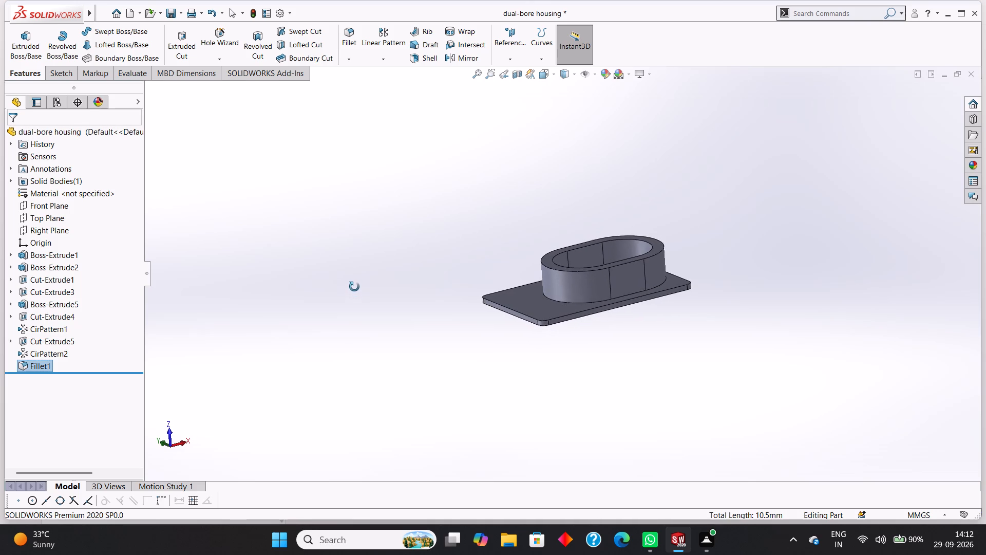
middle_click_drag(354, 287, 384, 351)
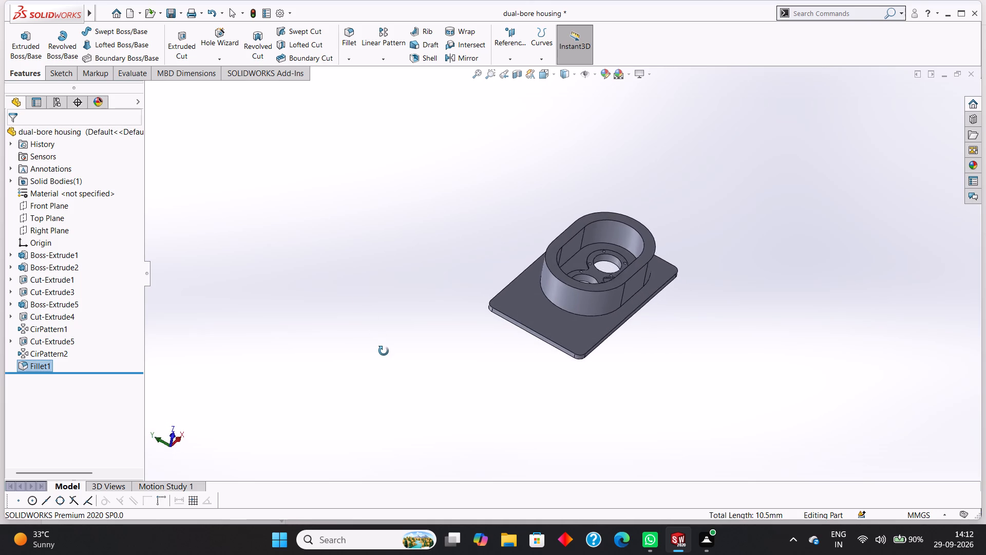
middle_click_drag(384, 351, 360, 317)
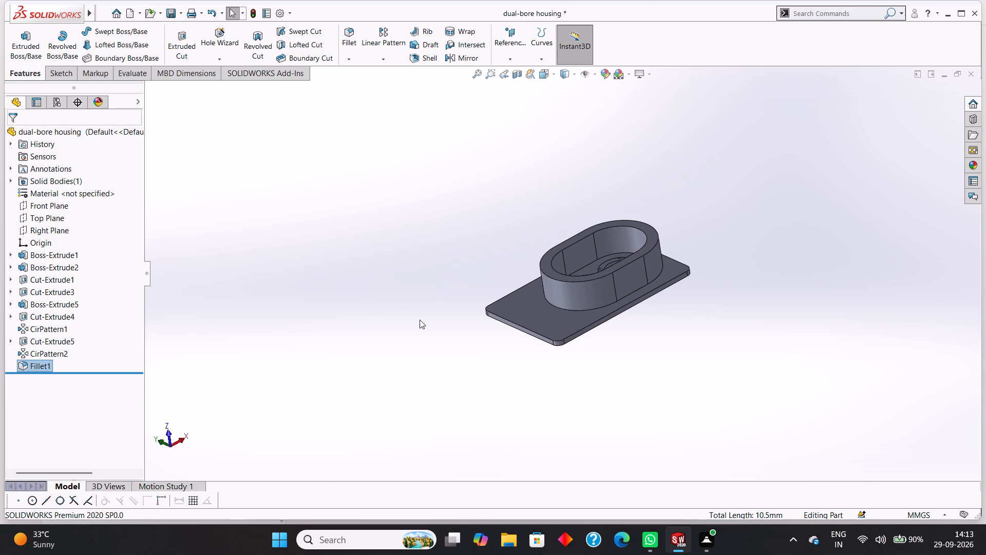
middle_click_drag(485, 218, 493, 226)
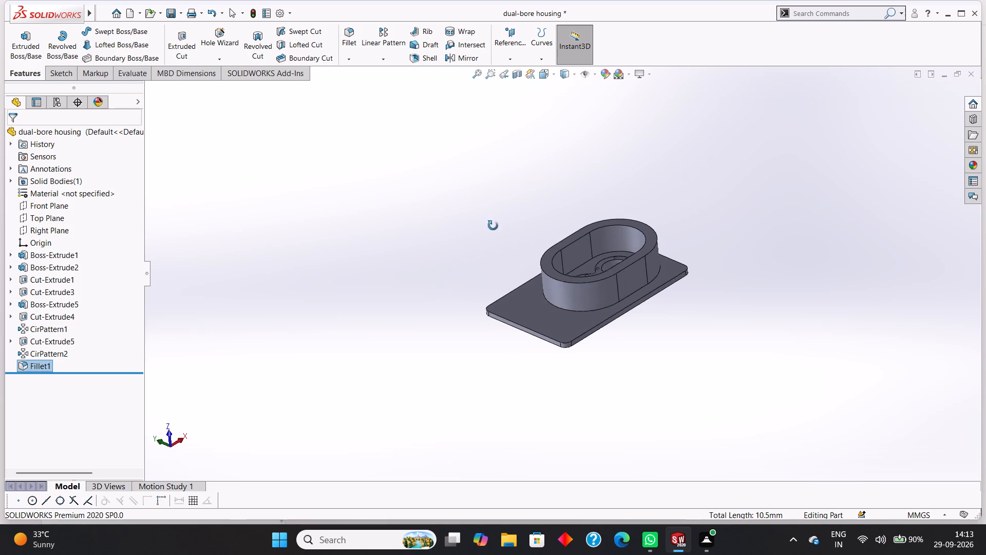
middle_click_drag(493, 226, 504, 319)
middle_click_drag(510, 236, 516, 239)
scroll(515, 238, "down", 1)
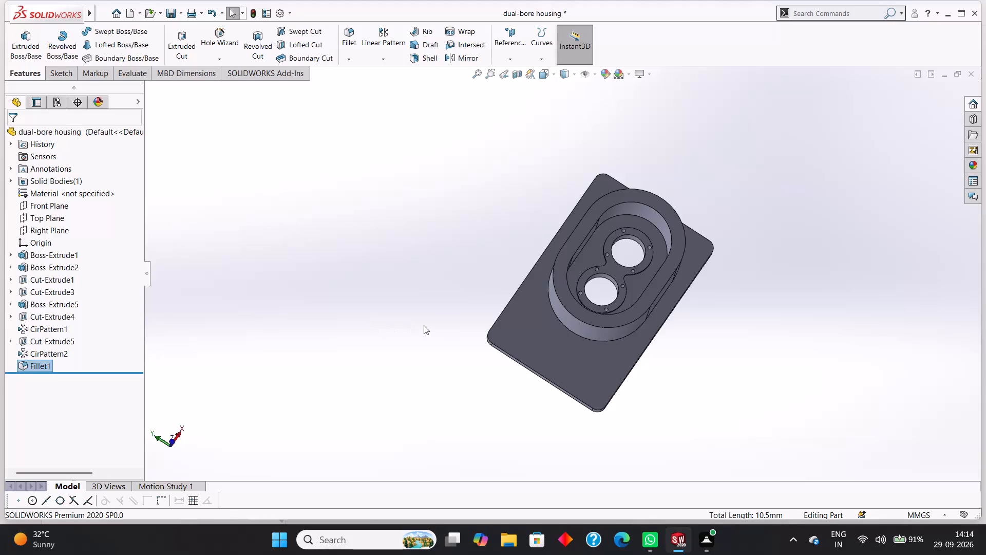
Sketch a circle of about 2.7 mm radius on the base plate's top face, near its upper-left corner.
left_click(520, 314)
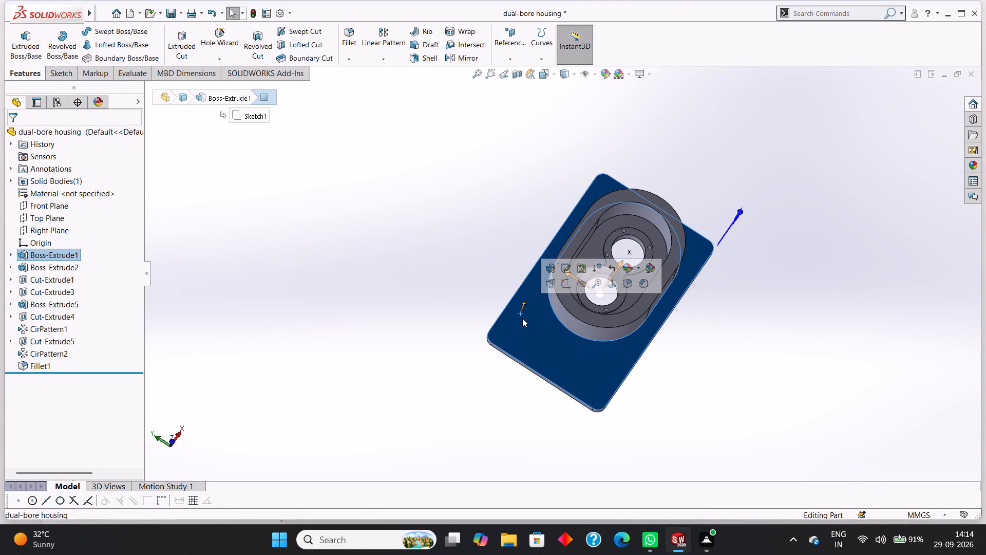
key("ctrl+8")
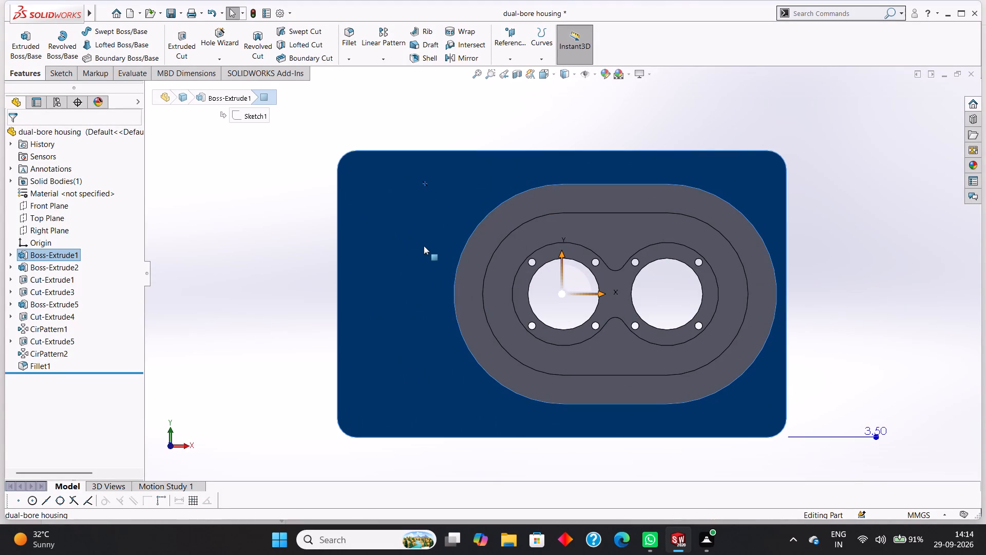
key("Escape")
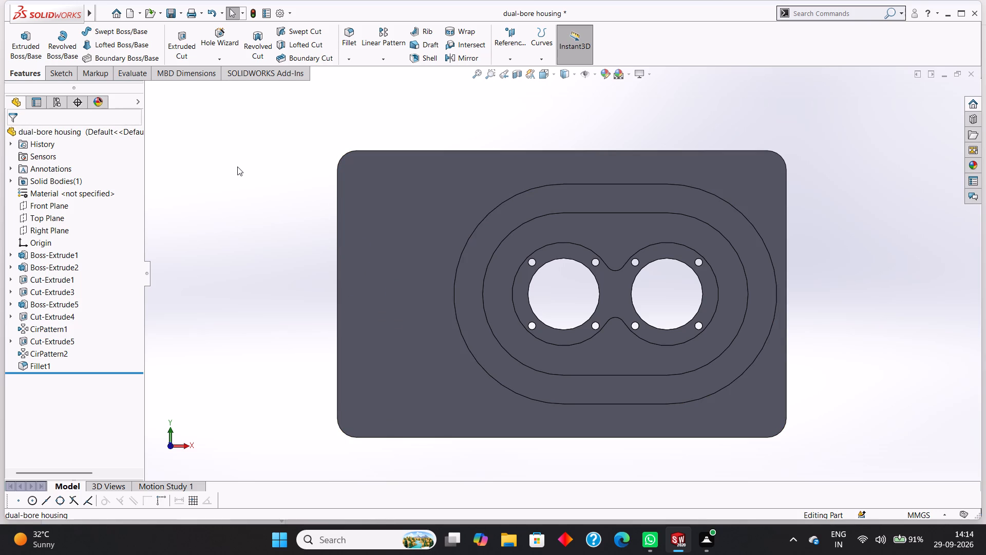
right_click(388, 170)
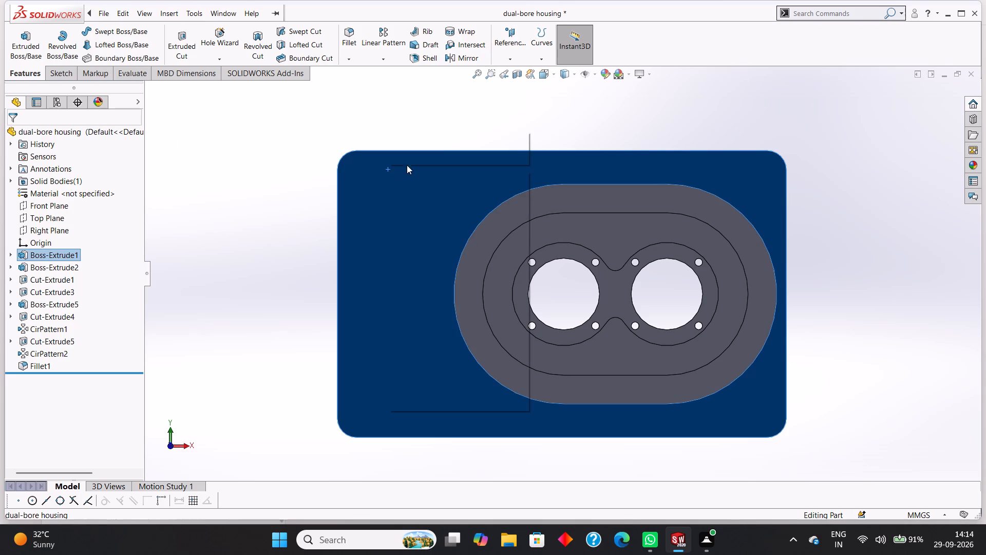
left_click(408, 157)
key("Escape")
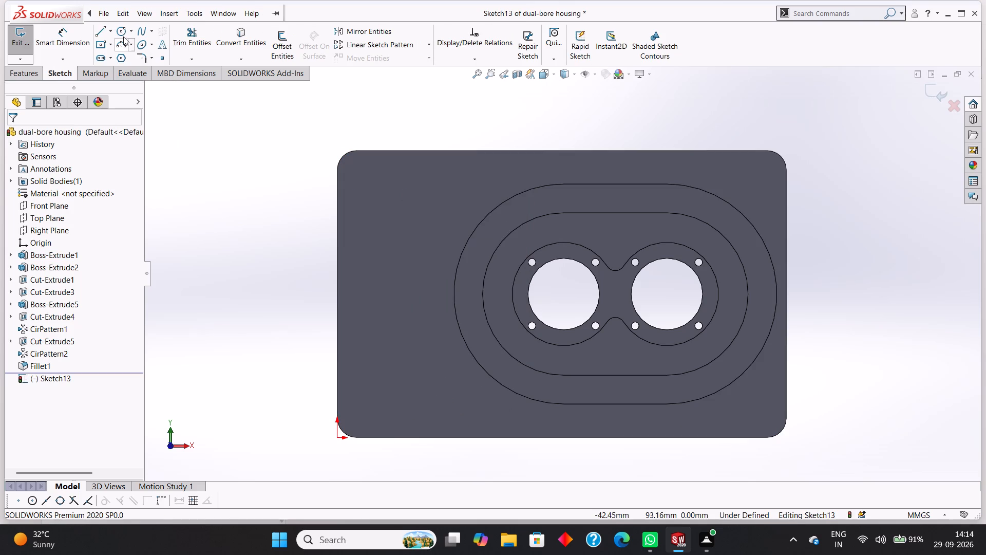
left_click(118, 29)
left_click(384, 163)
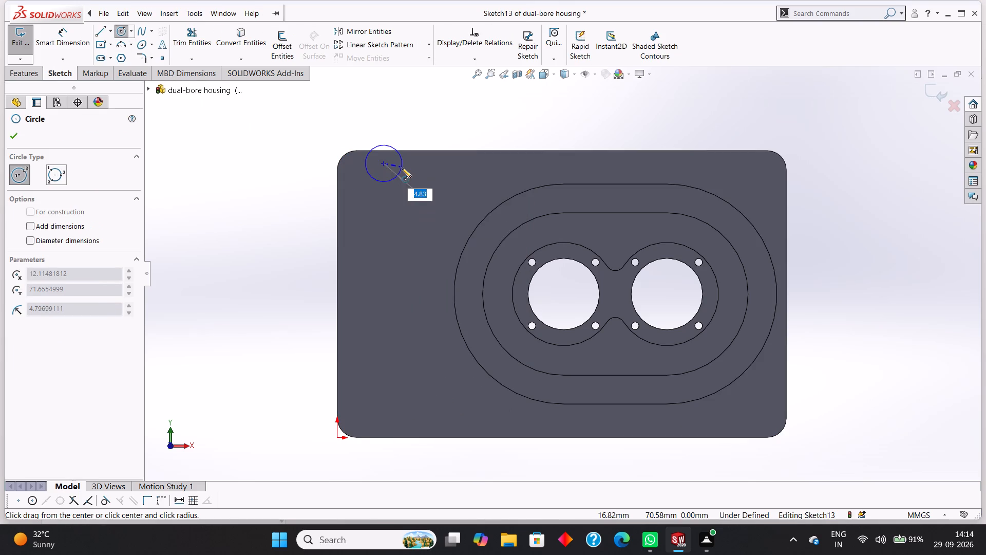
left_click(394, 165)
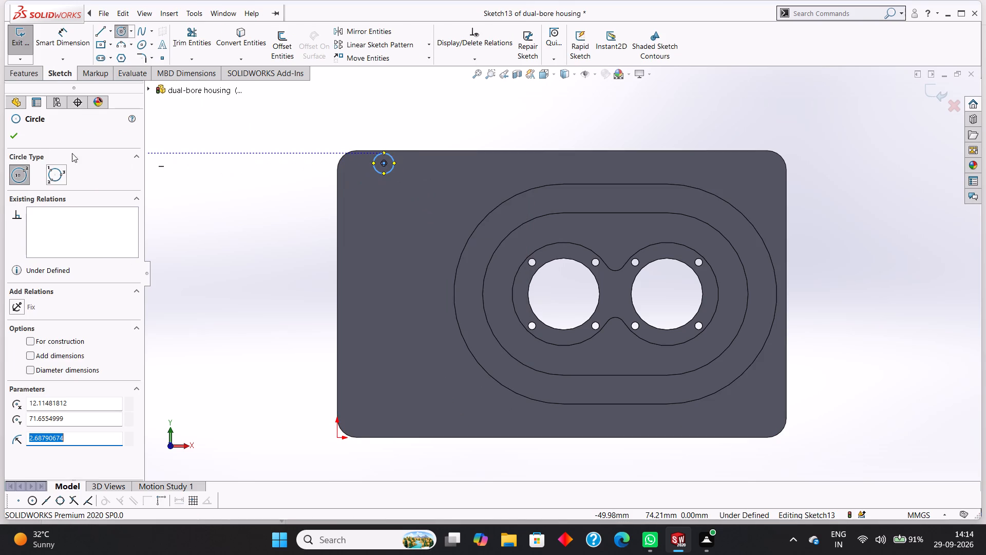
left_click(18, 135)
Dimension the new circle's diameter to 3.5 mm.
left_click(59, 38)
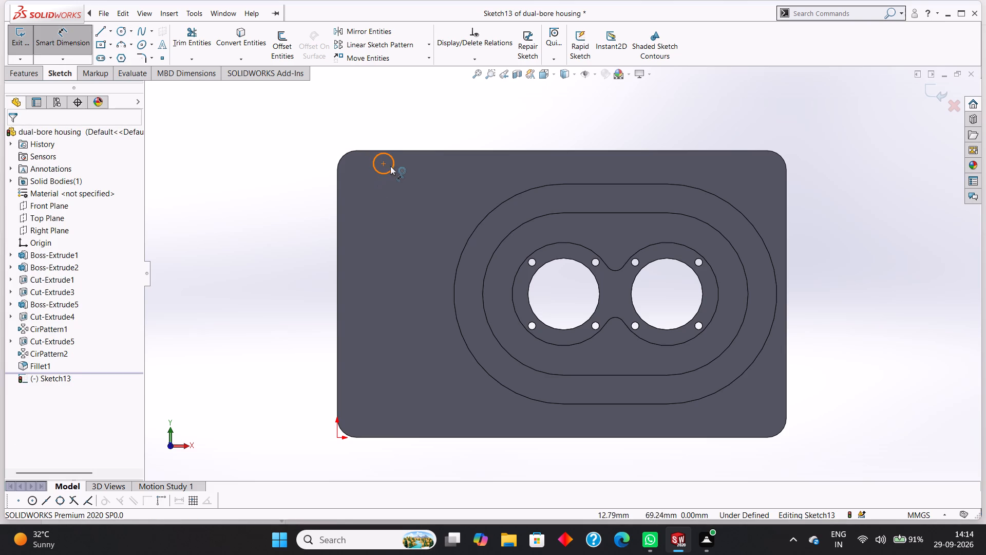
left_click(392, 162)
left_click(421, 137)
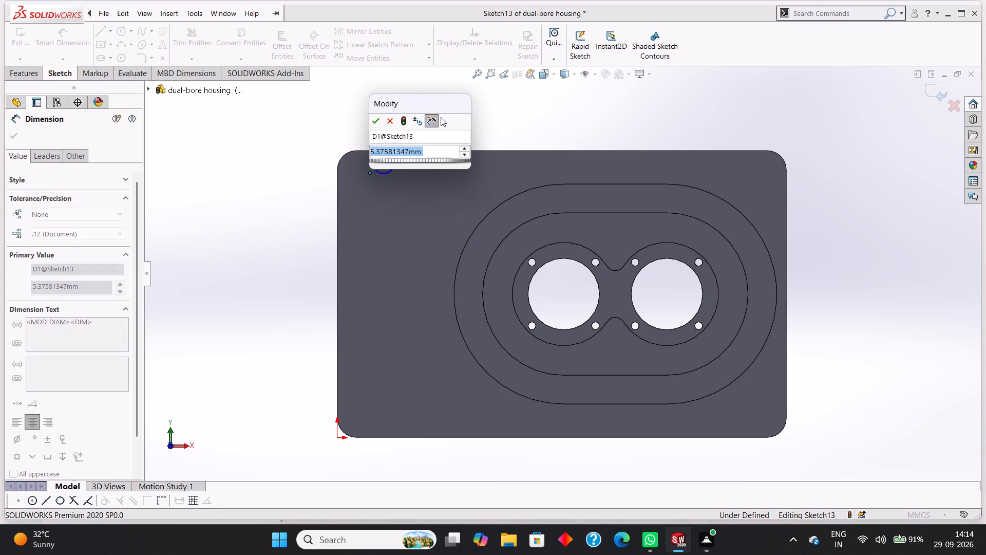
key("3")
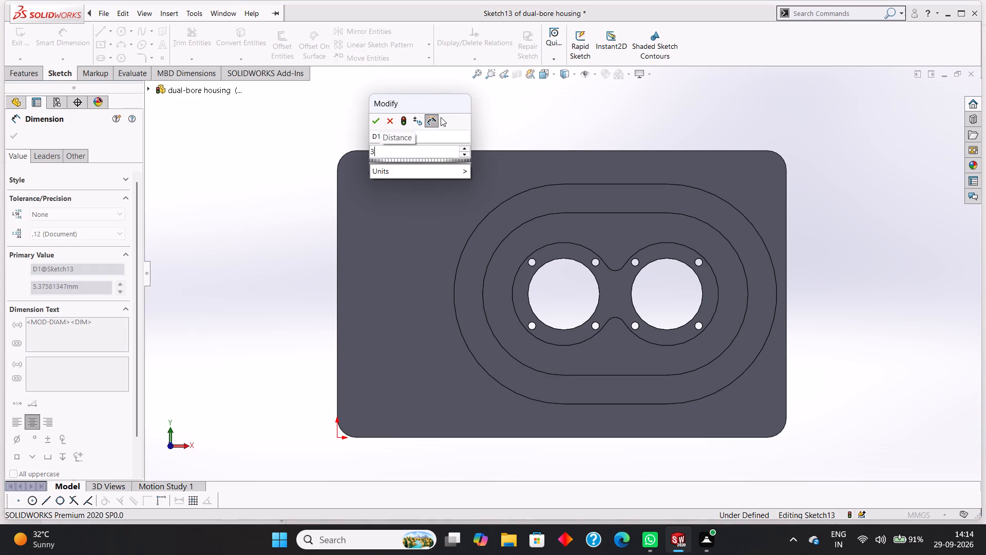
type(".5")
key("Return")
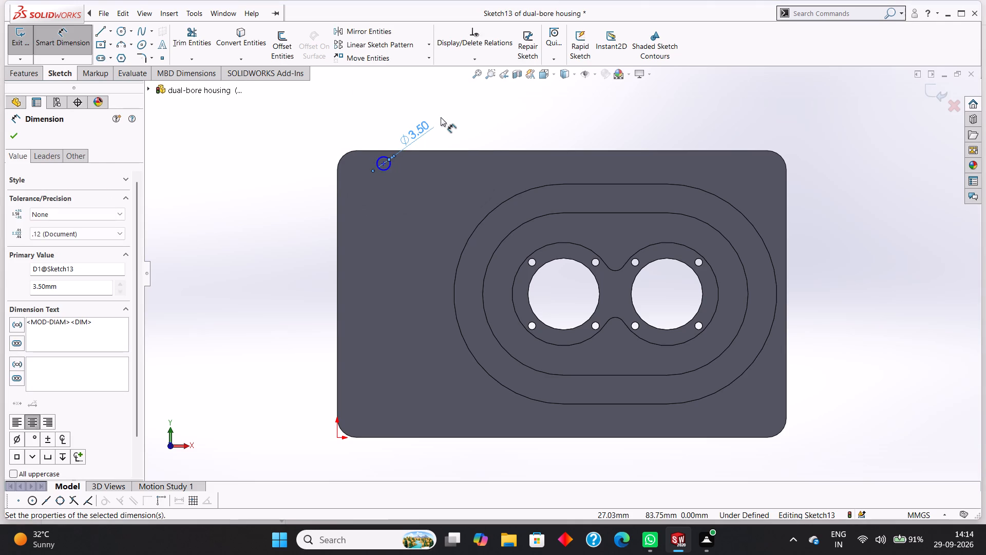
Locate the circle's centre 3.75 mm from the plate's upper edge and 10 mm horizontally from that edge's end point at the corner fillet.
scroll(364, 167, "down", 2)
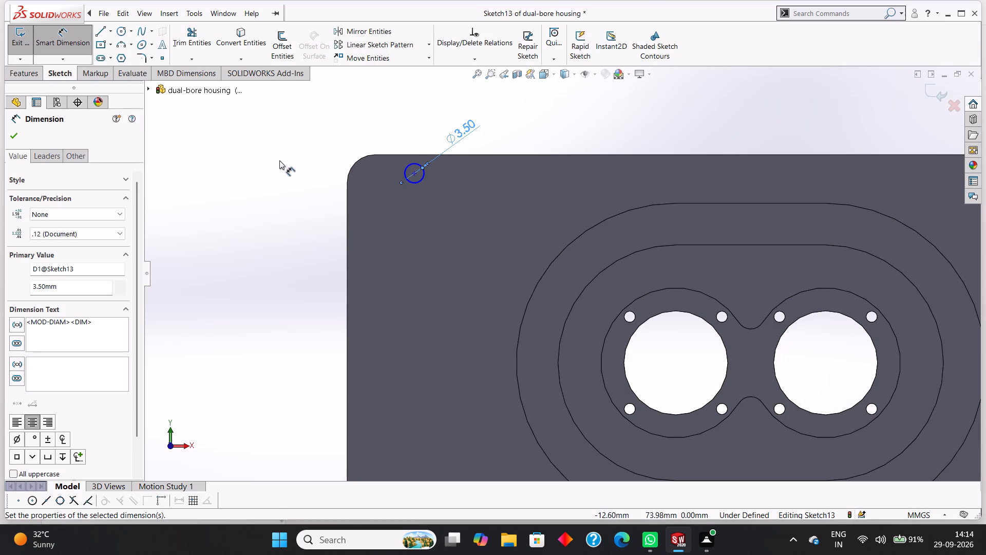
left_click(421, 156)
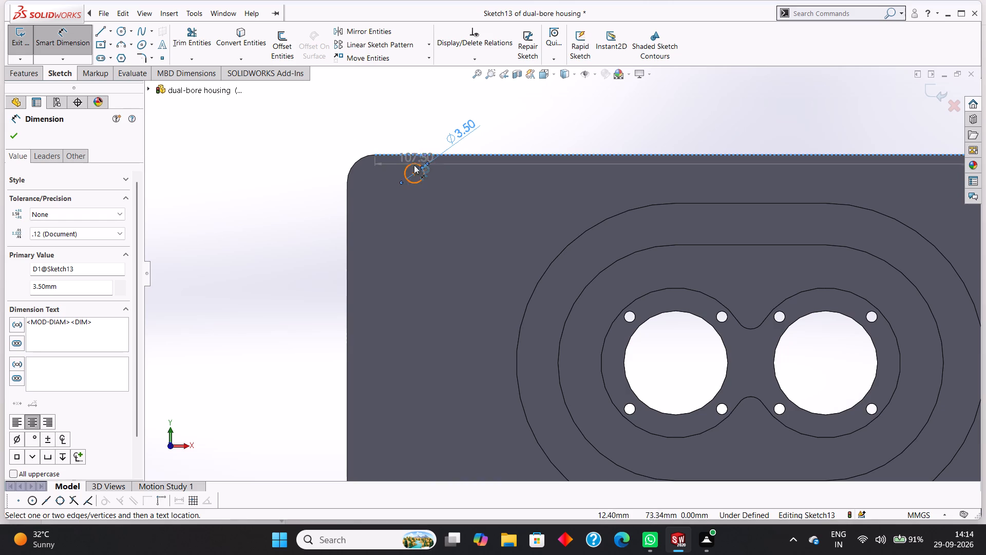
left_click(413, 173)
left_click(470, 165)
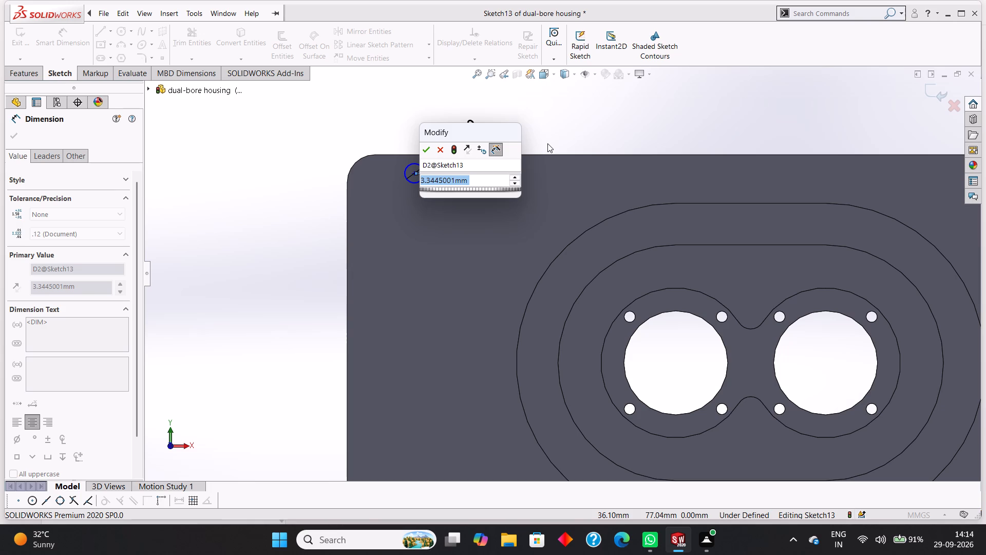
type("3.75")
key("Return")
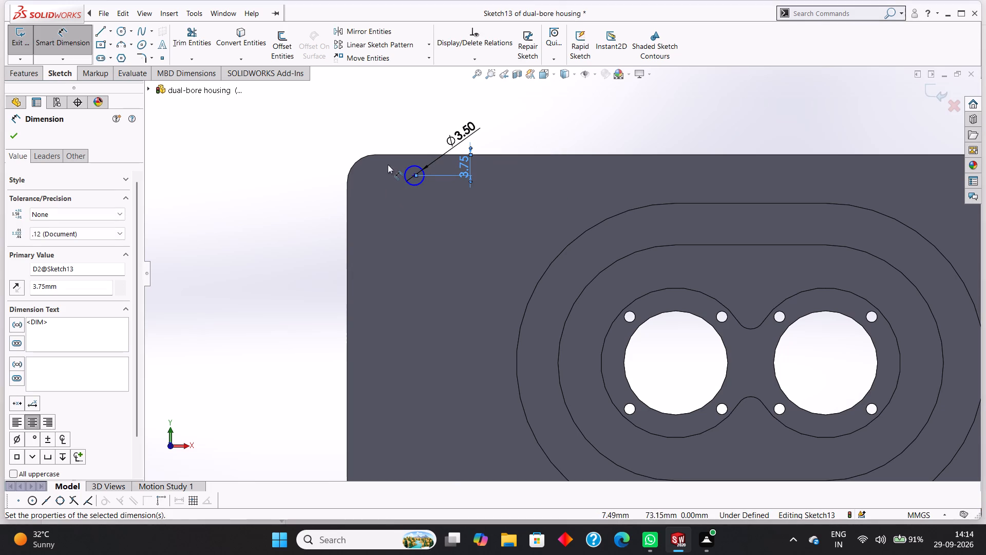
left_click(375, 155)
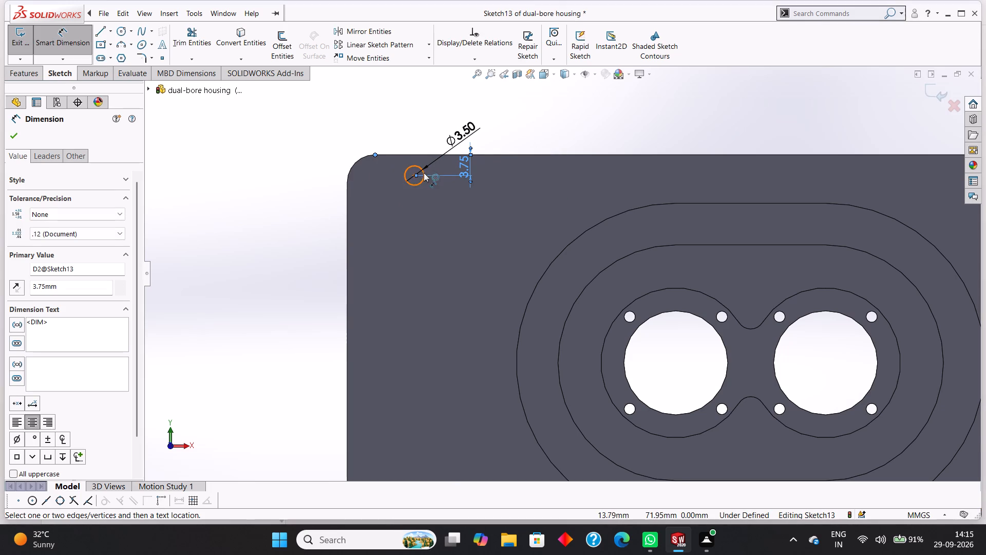
left_click(414, 175)
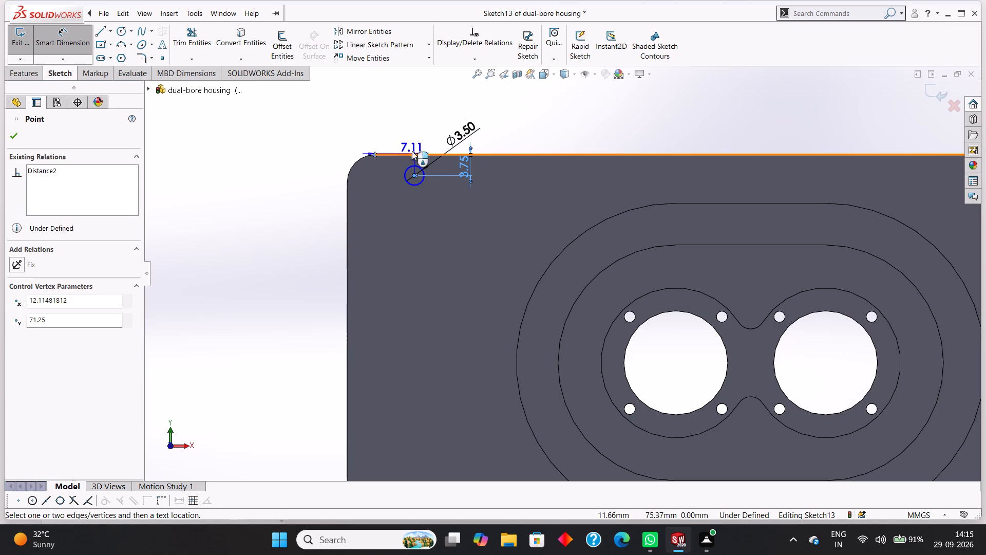
left_click(409, 134)
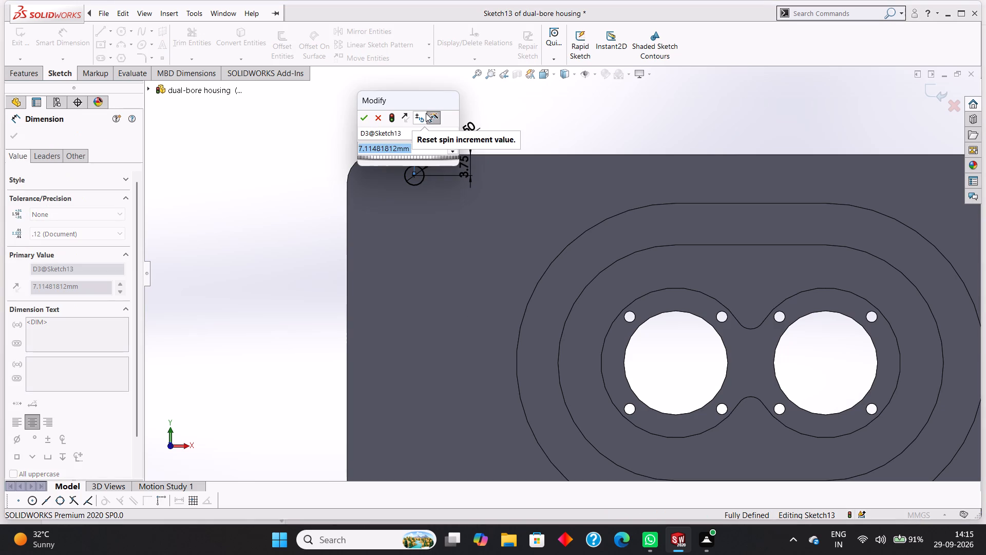
type("10")
key("Return")
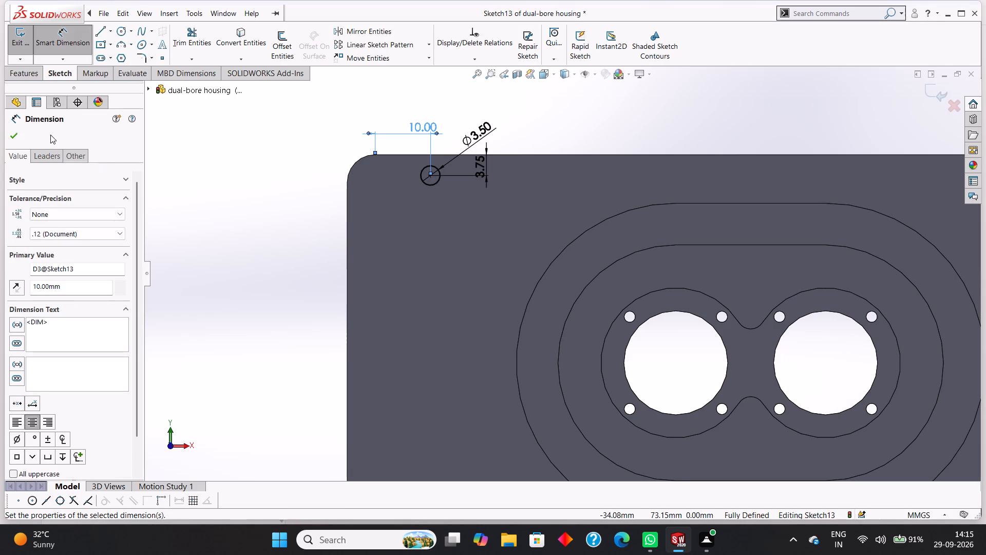
left_click(11, 137)
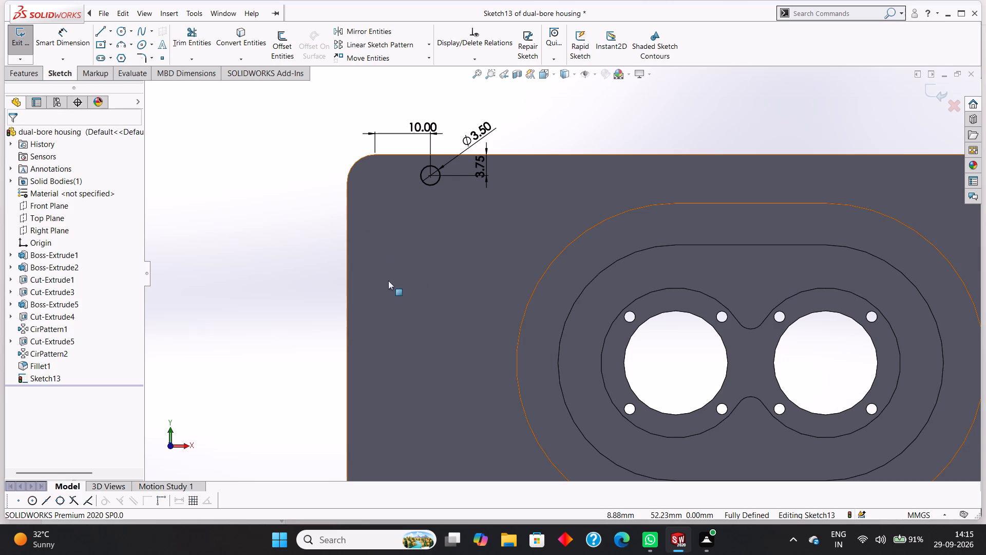
Extrude-cut the 3.5 mm circle through the base plate with the Through All end condition.
left_click(25, 74)
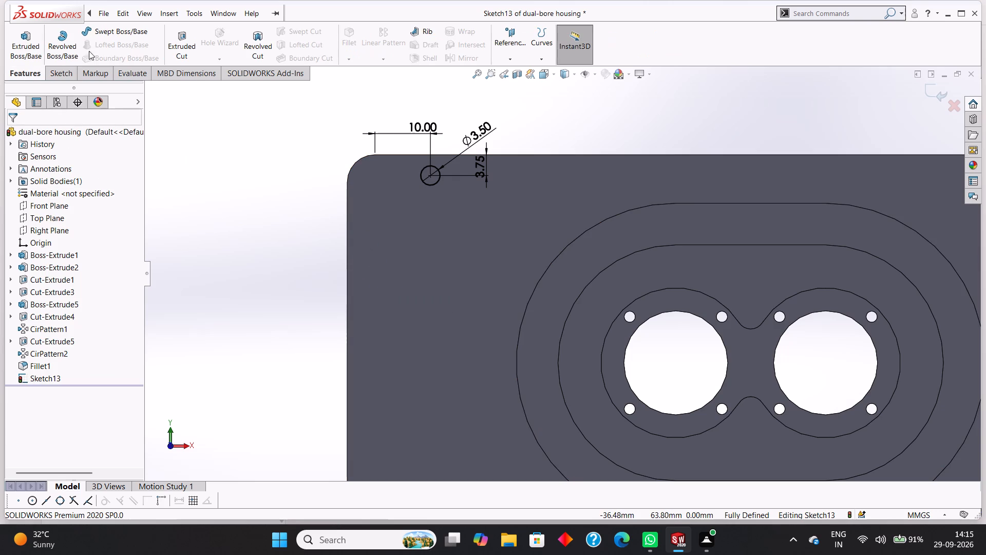
left_click(177, 45)
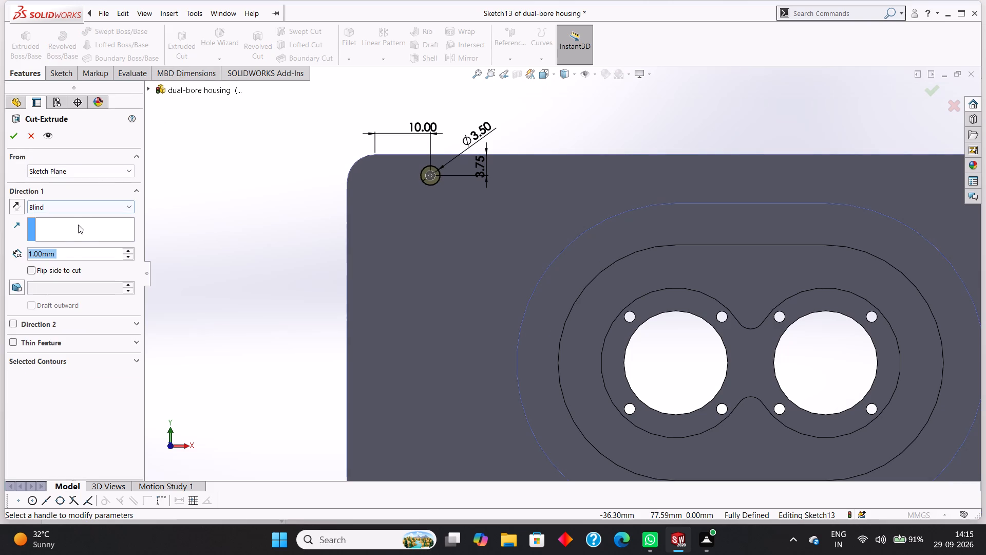
left_click(71, 204)
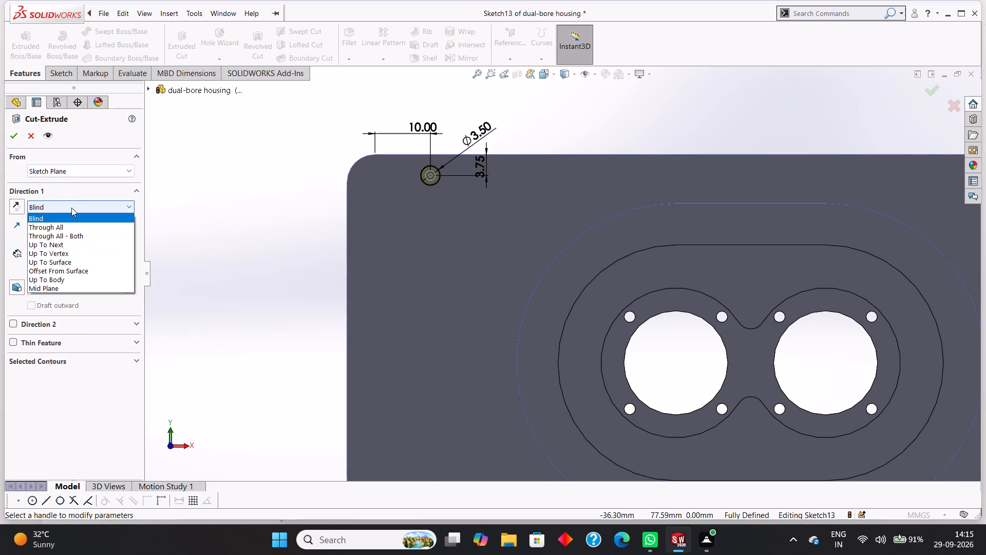
left_click(69, 224)
left_click(17, 139)
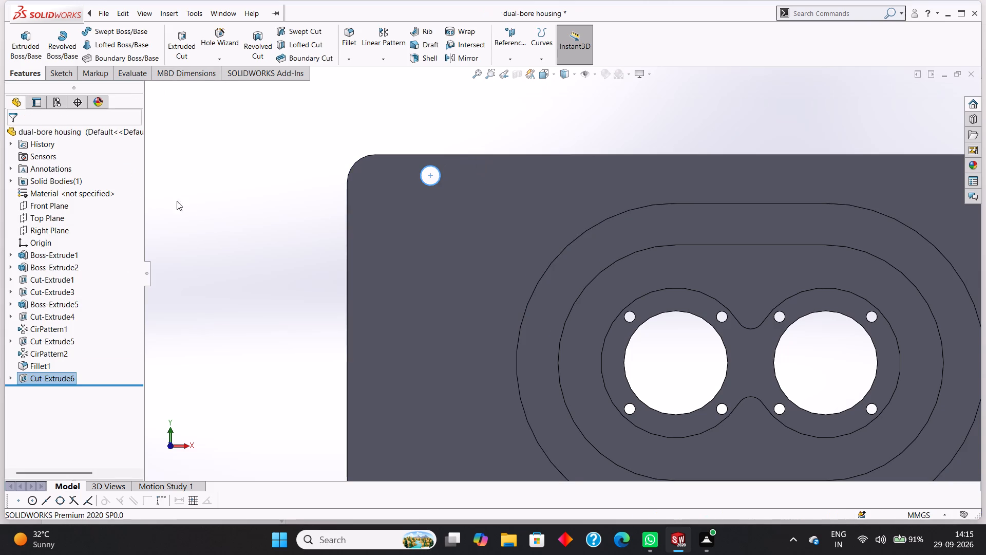
left_click(236, 216)
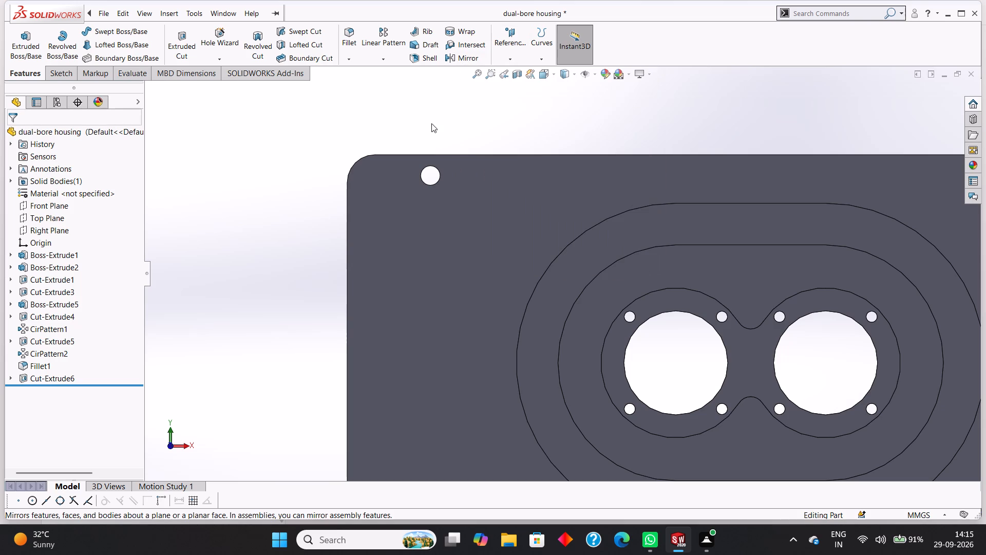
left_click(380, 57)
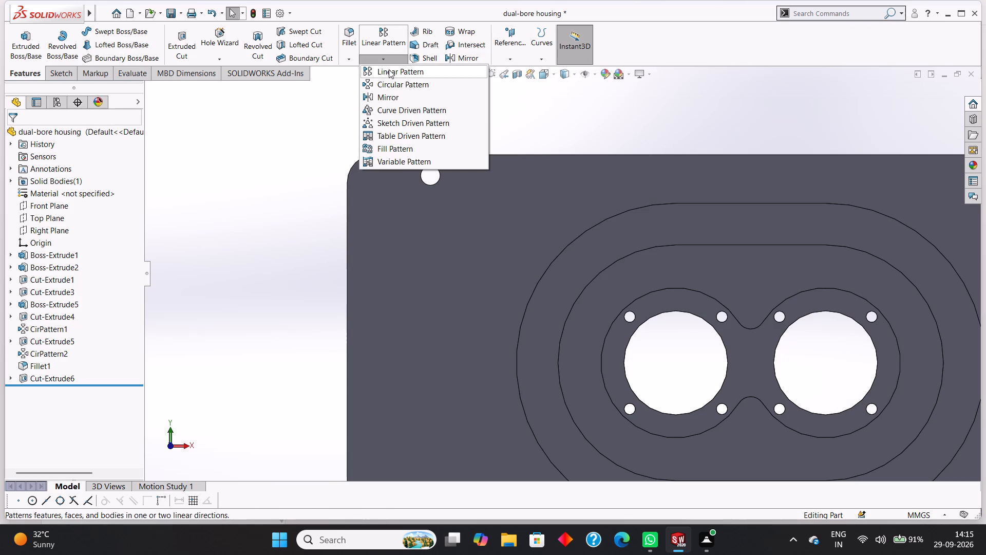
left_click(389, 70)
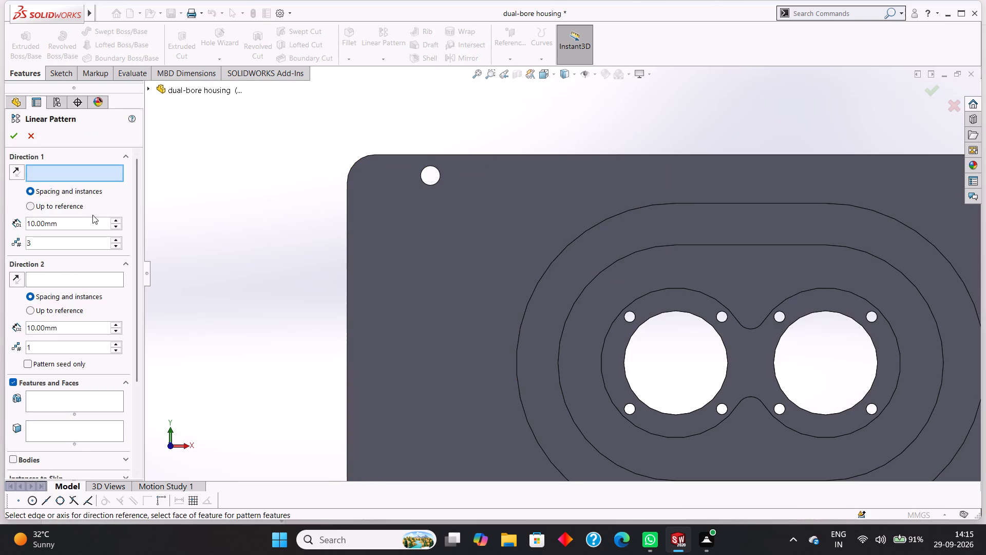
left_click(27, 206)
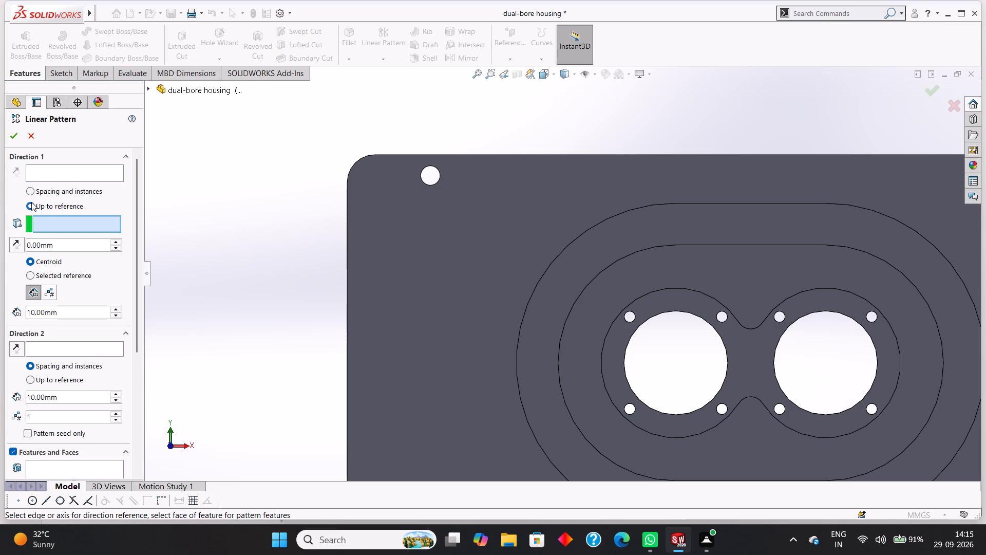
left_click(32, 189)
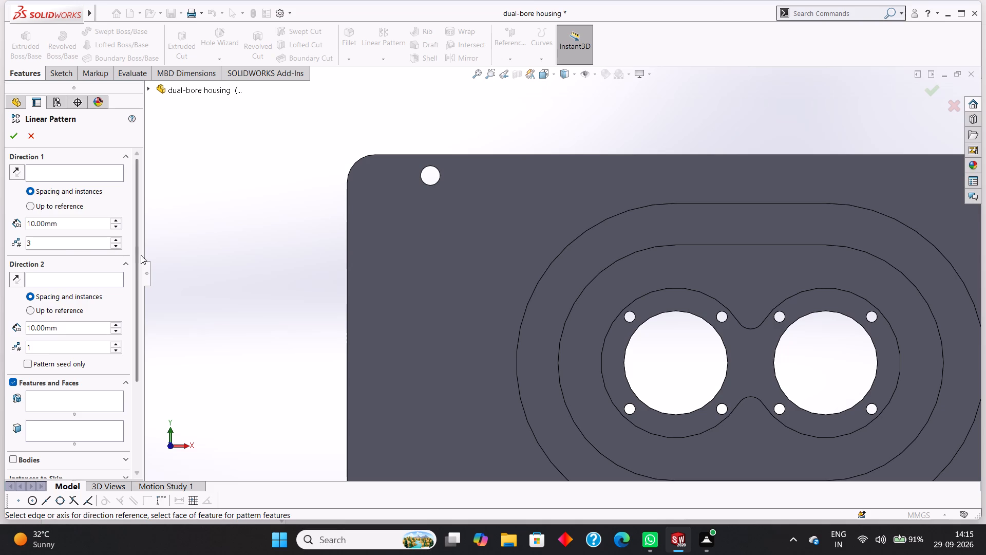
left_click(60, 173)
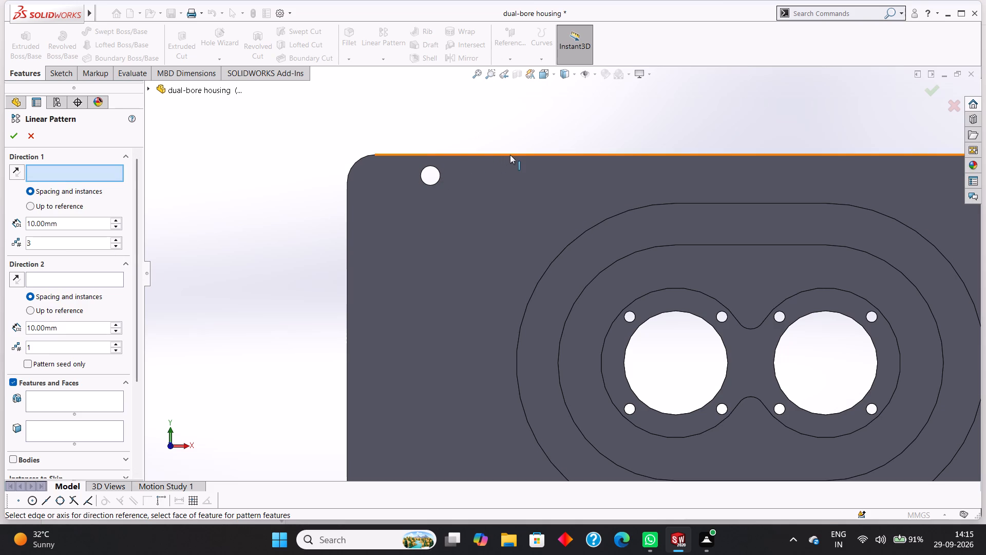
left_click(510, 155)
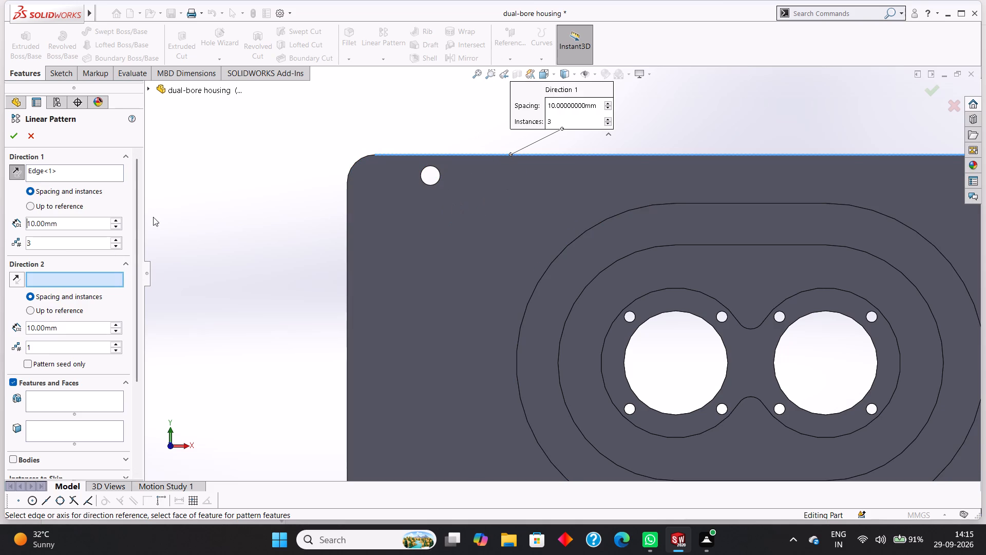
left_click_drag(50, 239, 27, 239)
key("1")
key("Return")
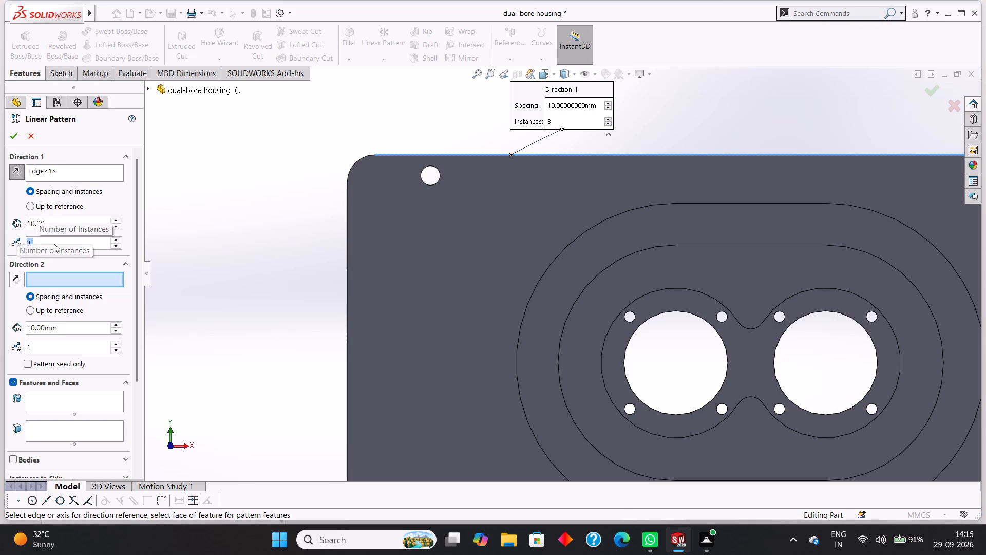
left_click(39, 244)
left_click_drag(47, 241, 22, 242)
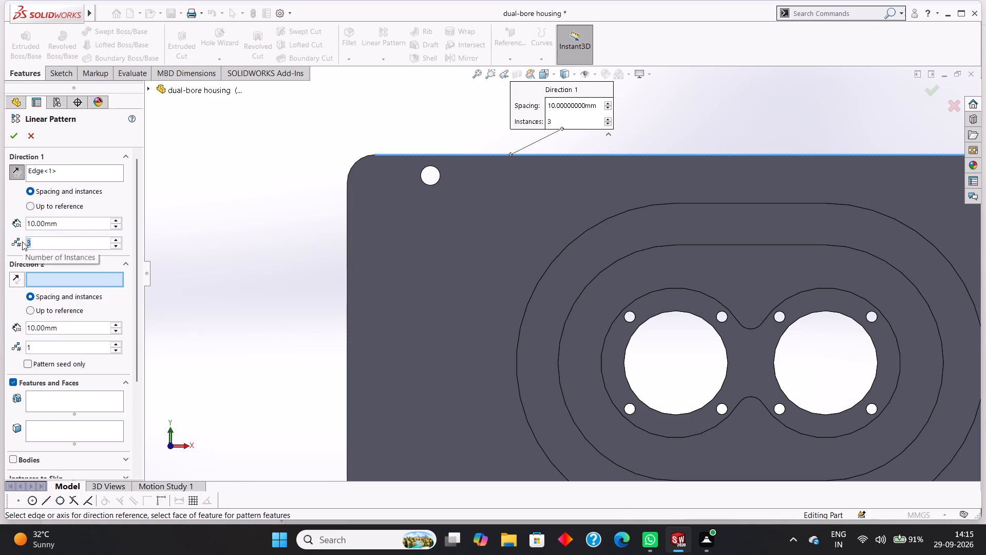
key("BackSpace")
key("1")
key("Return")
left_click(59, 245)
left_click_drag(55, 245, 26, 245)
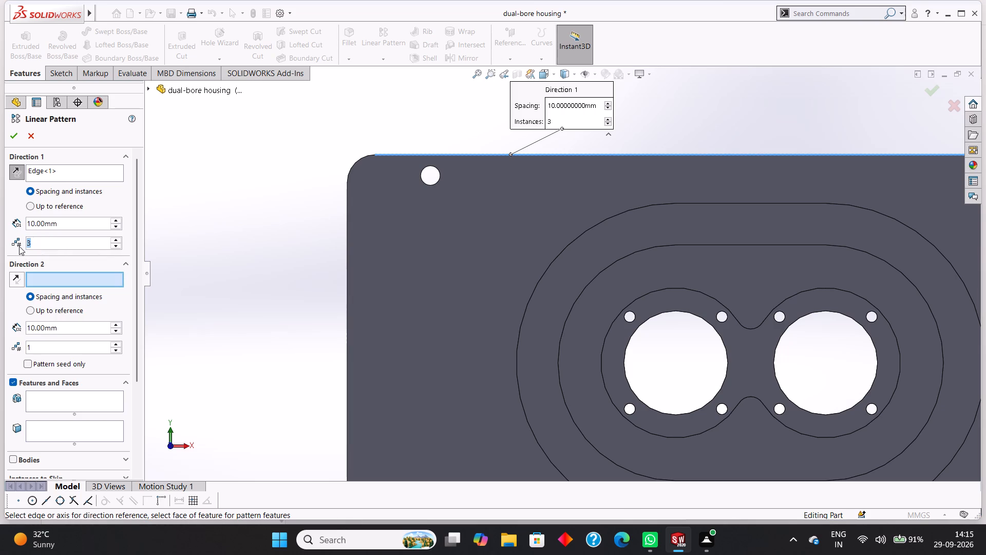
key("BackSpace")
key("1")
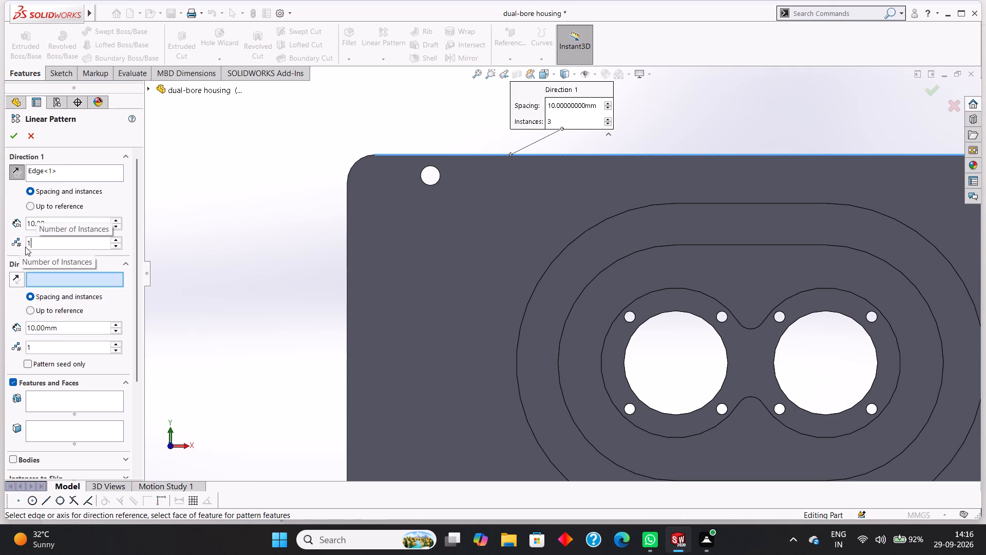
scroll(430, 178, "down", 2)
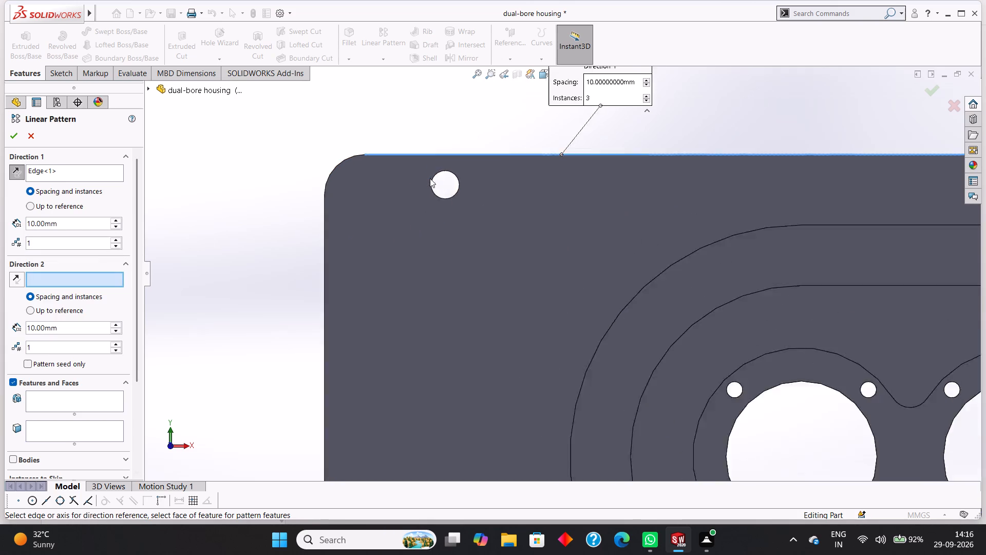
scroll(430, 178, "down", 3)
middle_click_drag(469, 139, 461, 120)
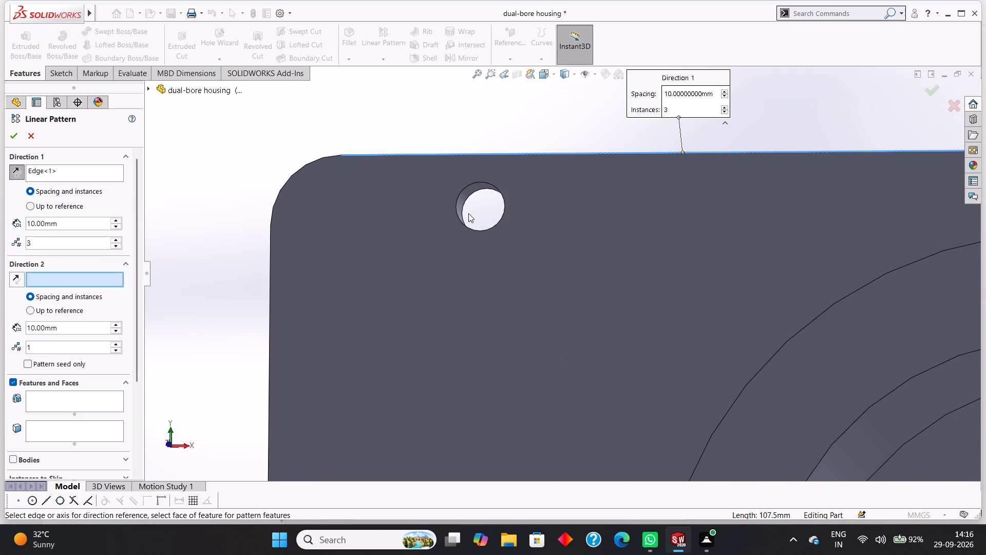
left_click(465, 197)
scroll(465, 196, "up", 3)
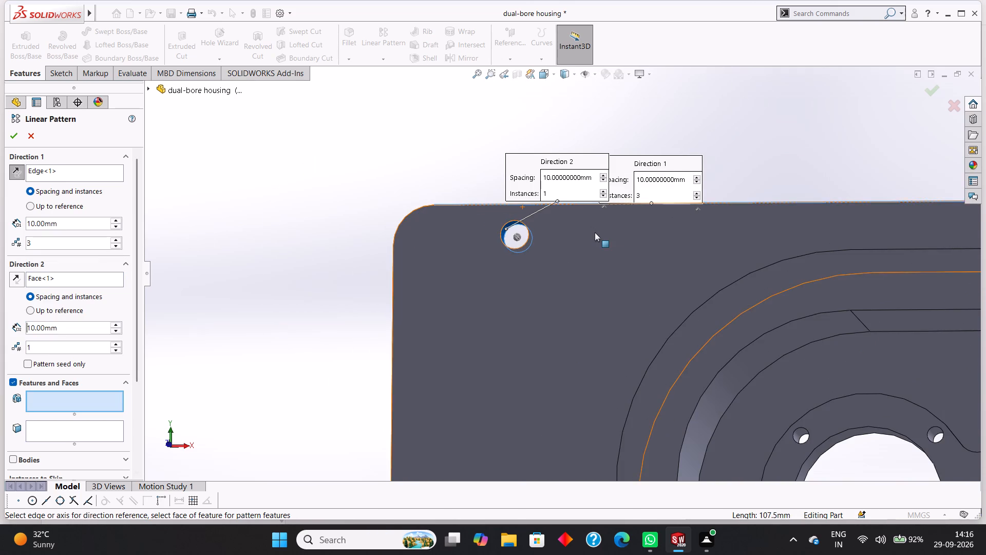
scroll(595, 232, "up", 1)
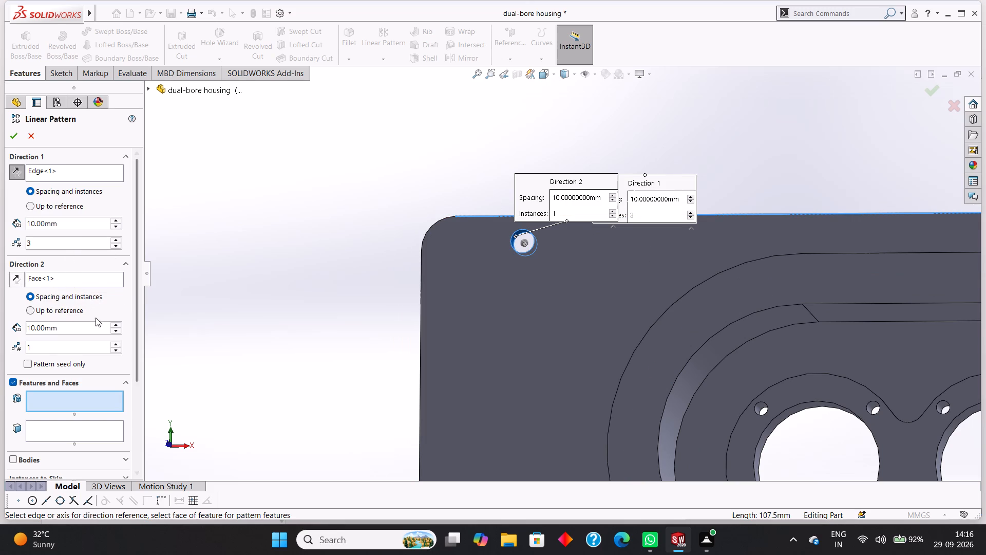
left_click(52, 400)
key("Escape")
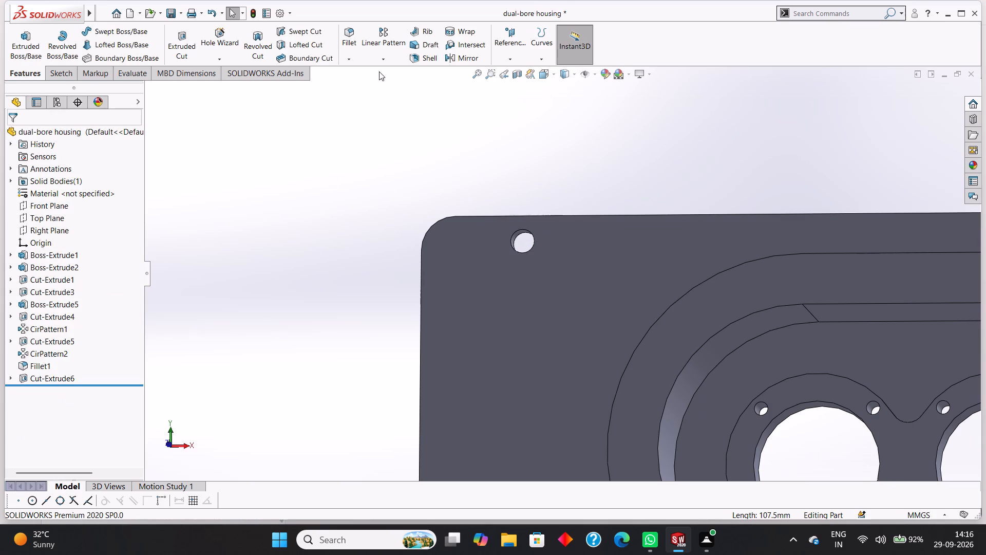
Set up a linear pattern of the 3.5 mm corner hole cut, using the base plate's upper edge as Direction 1.
left_click(380, 62)
left_click(386, 72)
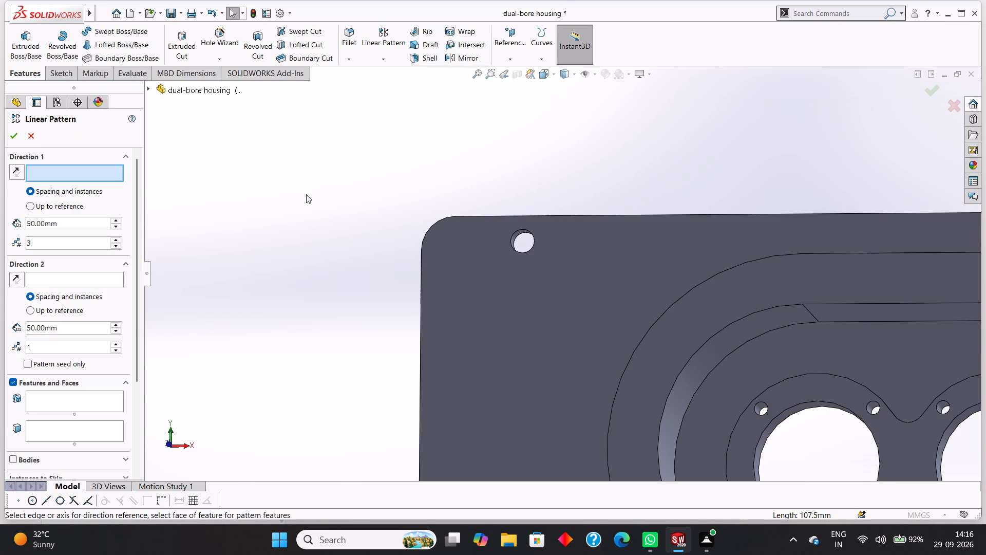
left_click(70, 170)
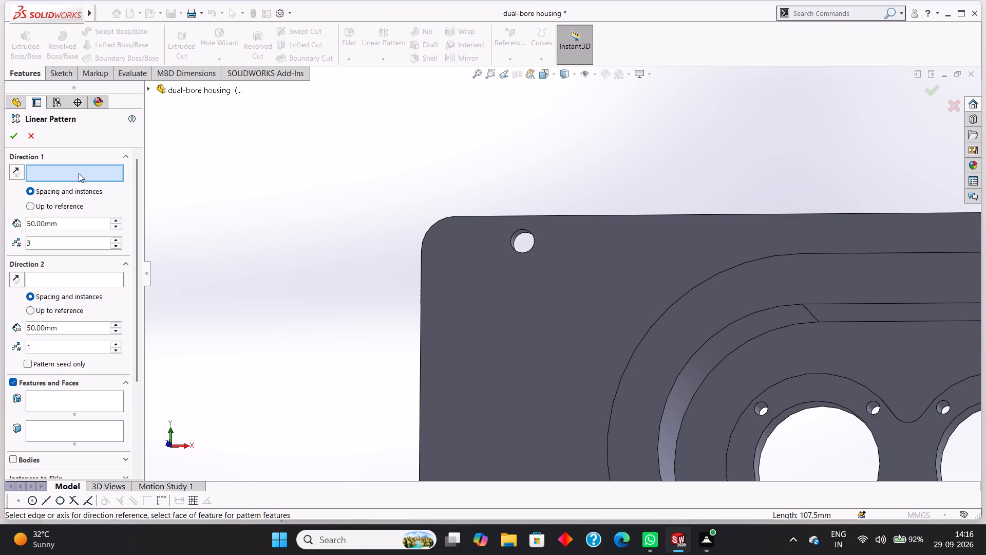
left_click(580, 214)
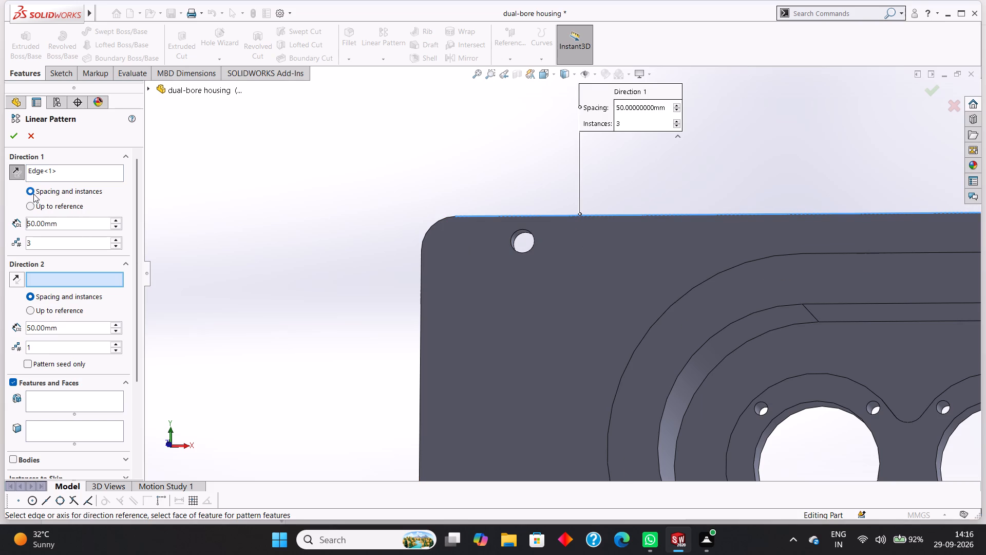
left_click_drag(43, 242, 24, 238)
key("BackSpace")
key("1")
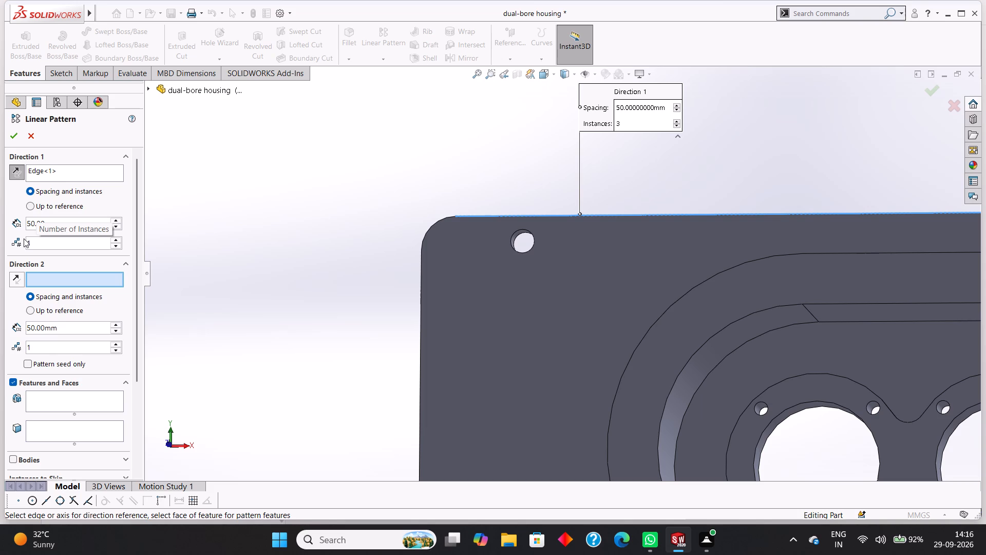
left_click(47, 396)
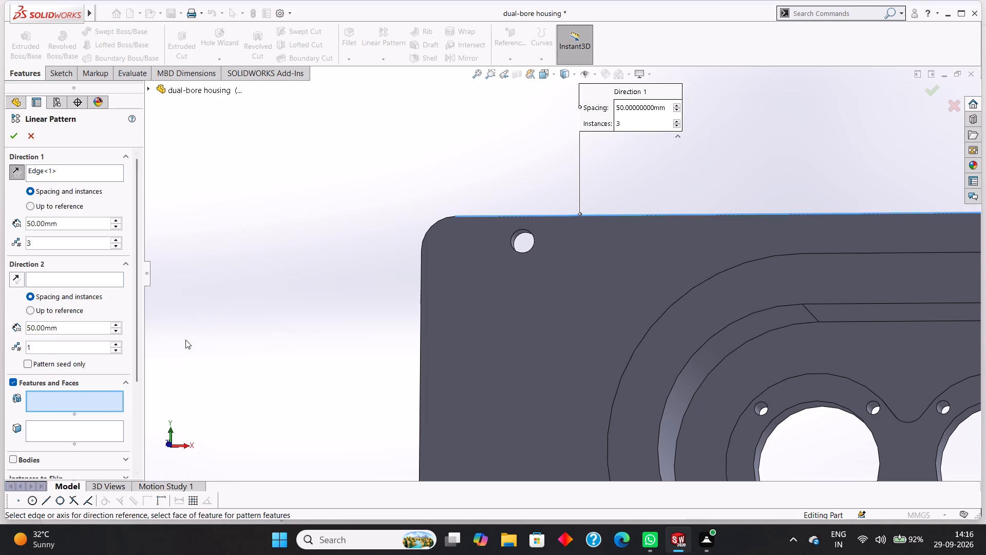
scroll(278, 294, "up", 2)
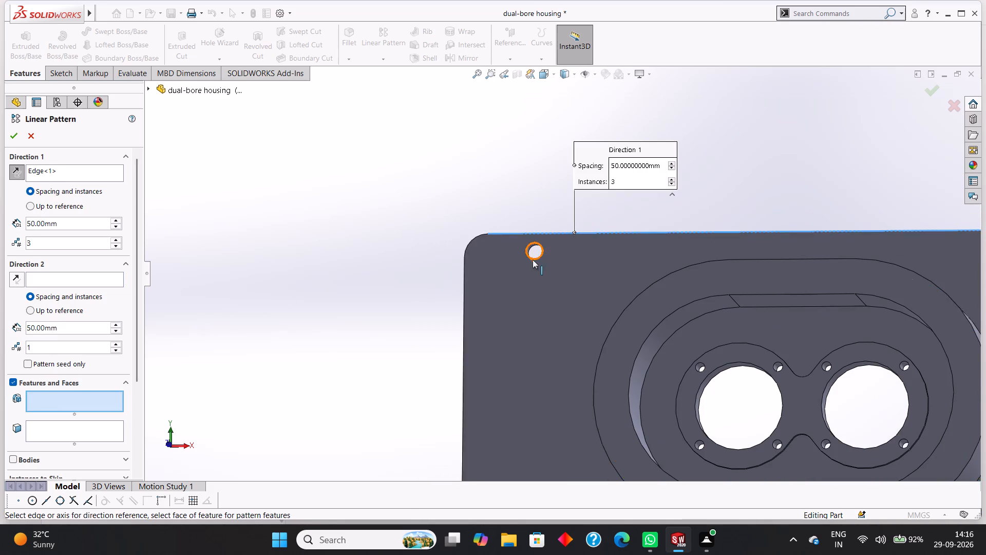
scroll(537, 258, "down", 4)
left_click(532, 235)
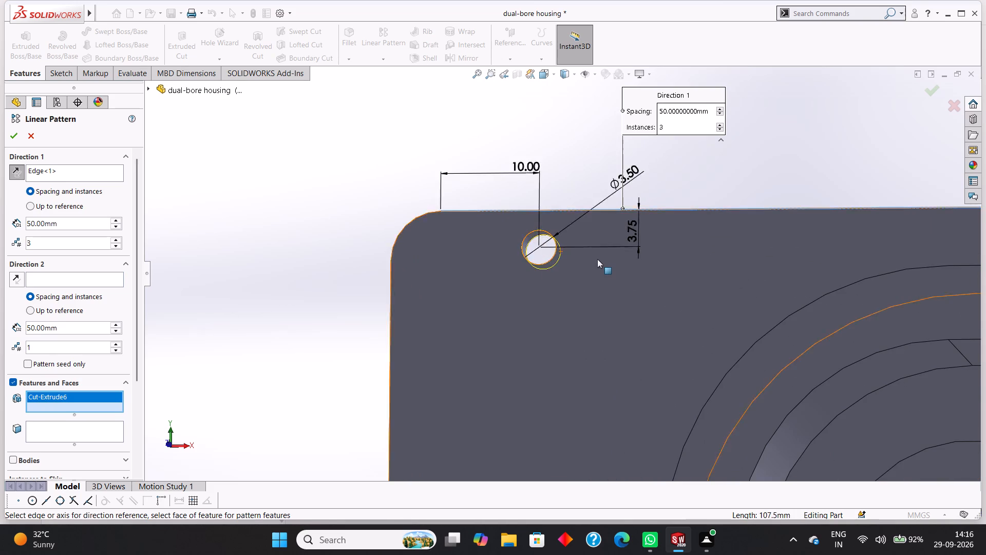
Set the pattern's Direction 1 spacing to 27.5 mm with 2 instances and create the pattern.
scroll(597, 259, "up", 4)
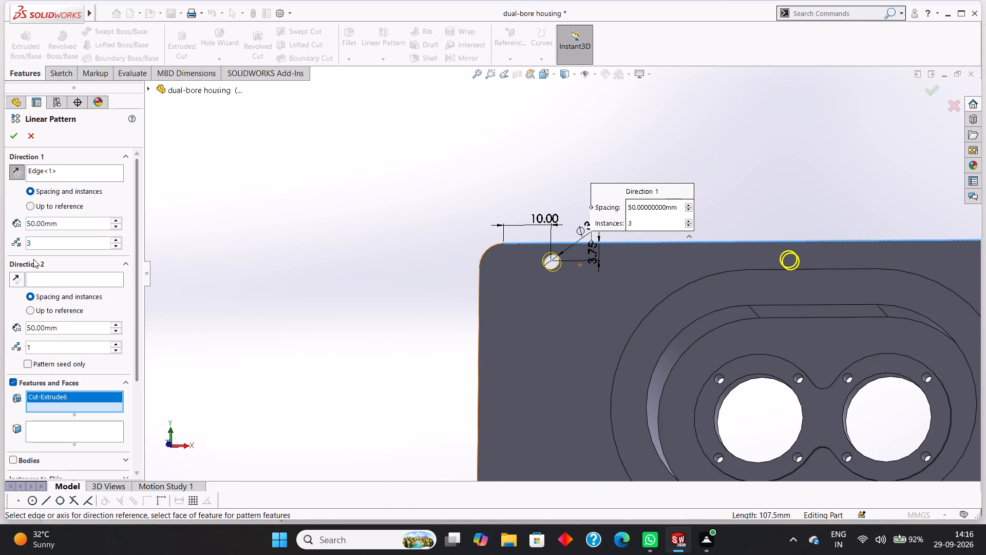
left_click_drag(67, 225, 3, 225)
key("BackSpace")
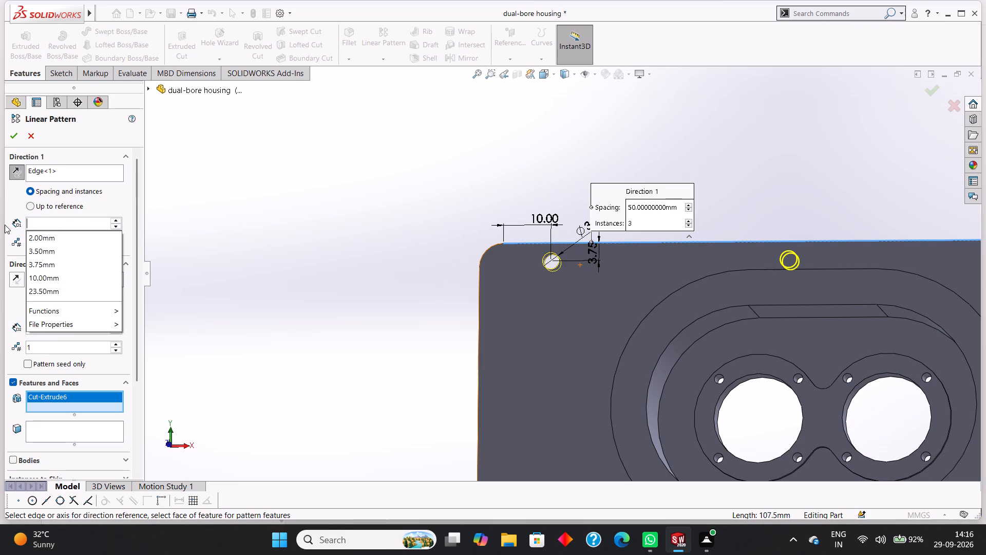
type("27.5")
key("Return")
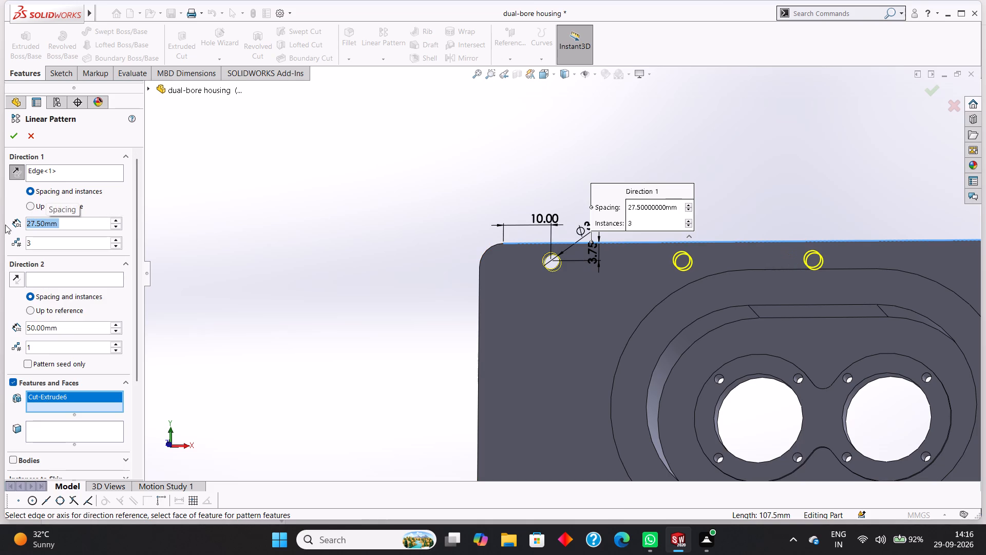
left_click_drag(39, 240, 16, 242)
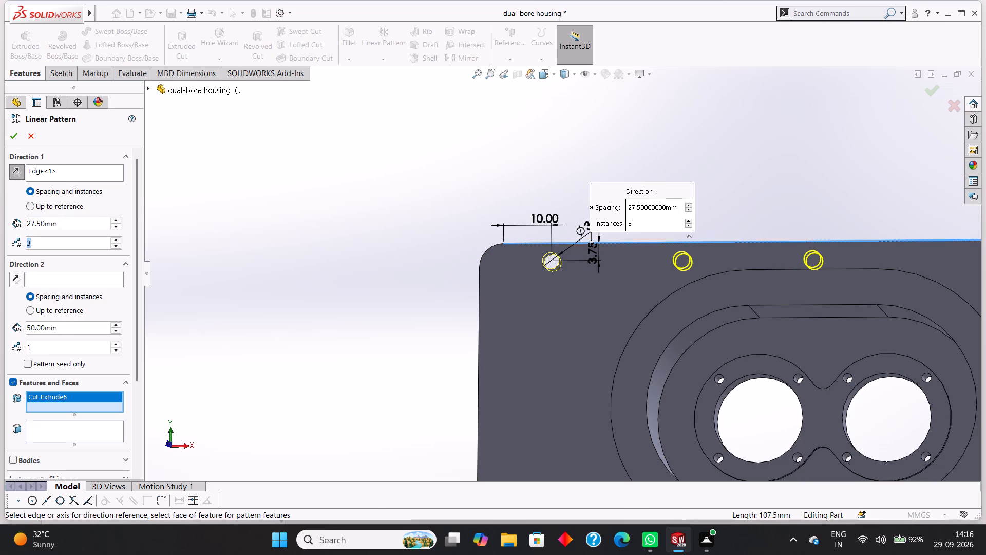
key("BackSpace")
key("2")
key("Return")
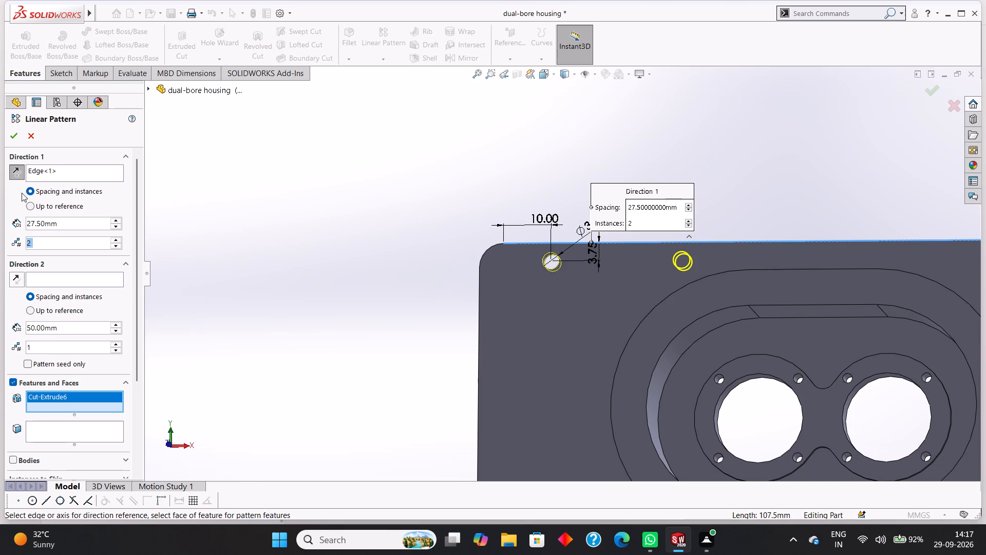
left_click(12, 136)
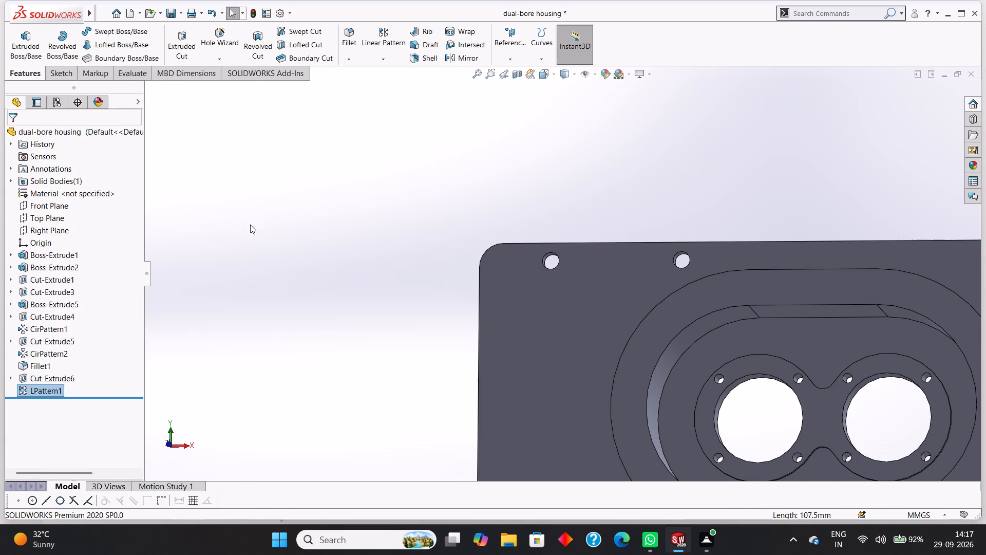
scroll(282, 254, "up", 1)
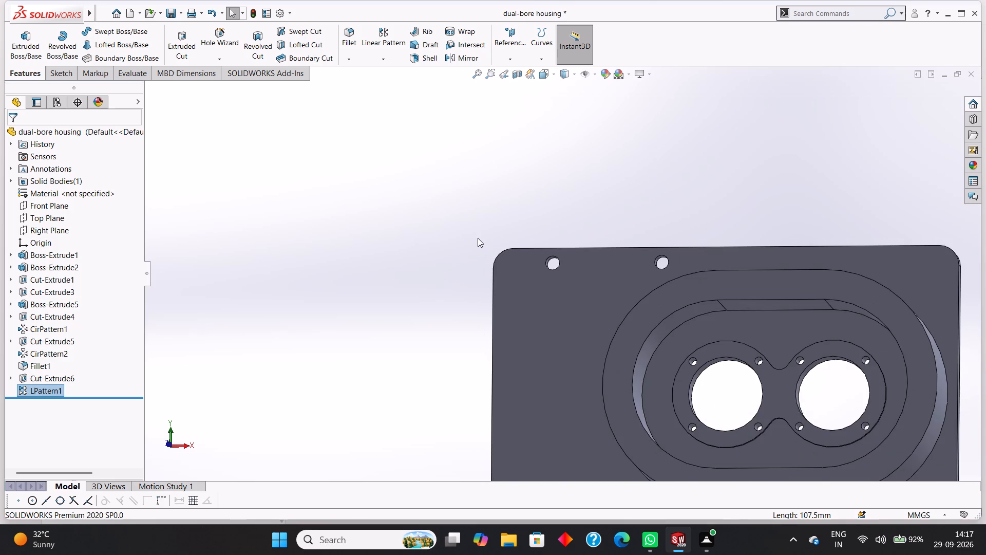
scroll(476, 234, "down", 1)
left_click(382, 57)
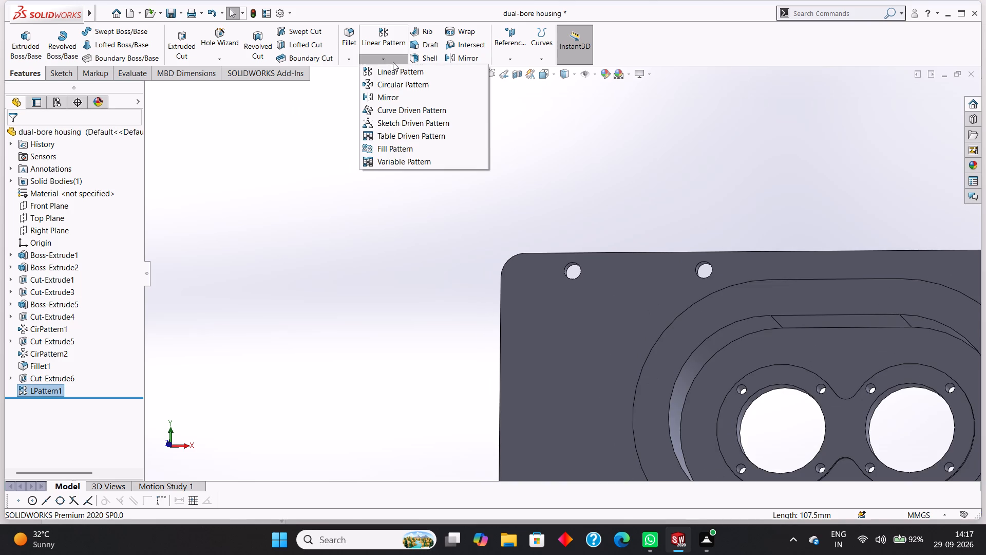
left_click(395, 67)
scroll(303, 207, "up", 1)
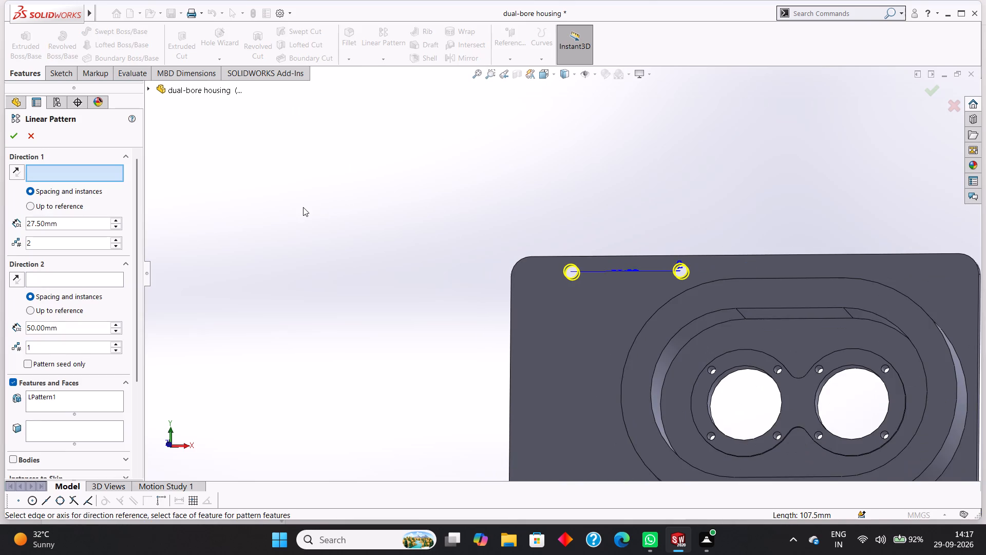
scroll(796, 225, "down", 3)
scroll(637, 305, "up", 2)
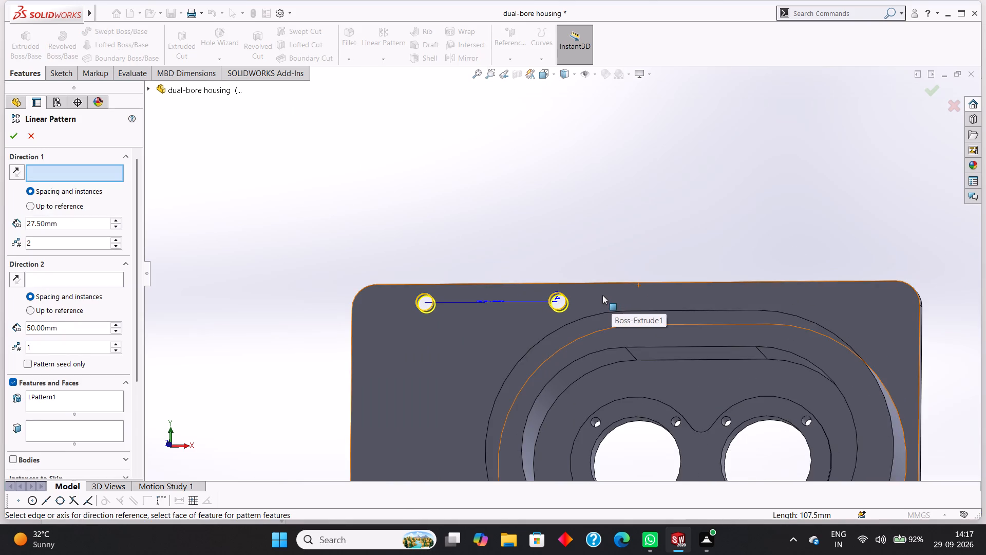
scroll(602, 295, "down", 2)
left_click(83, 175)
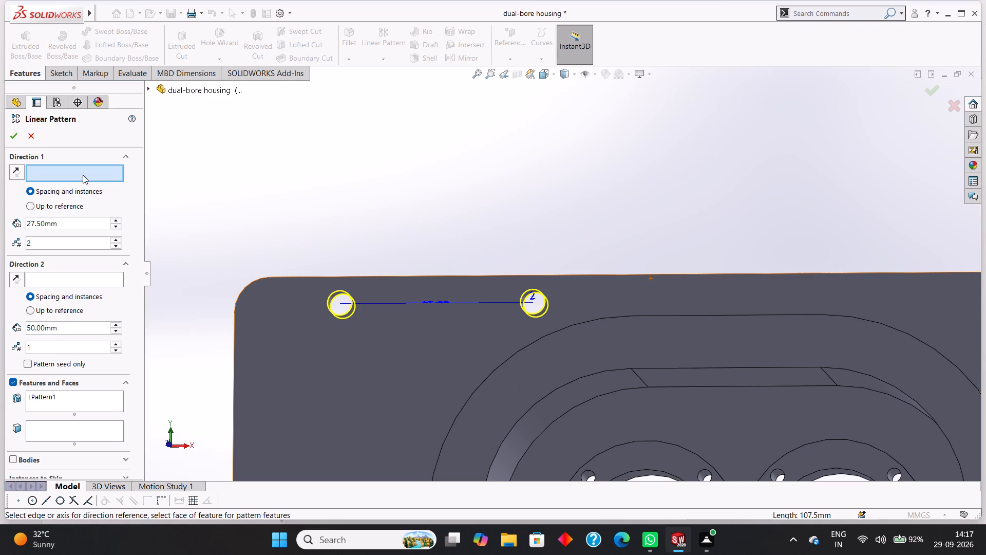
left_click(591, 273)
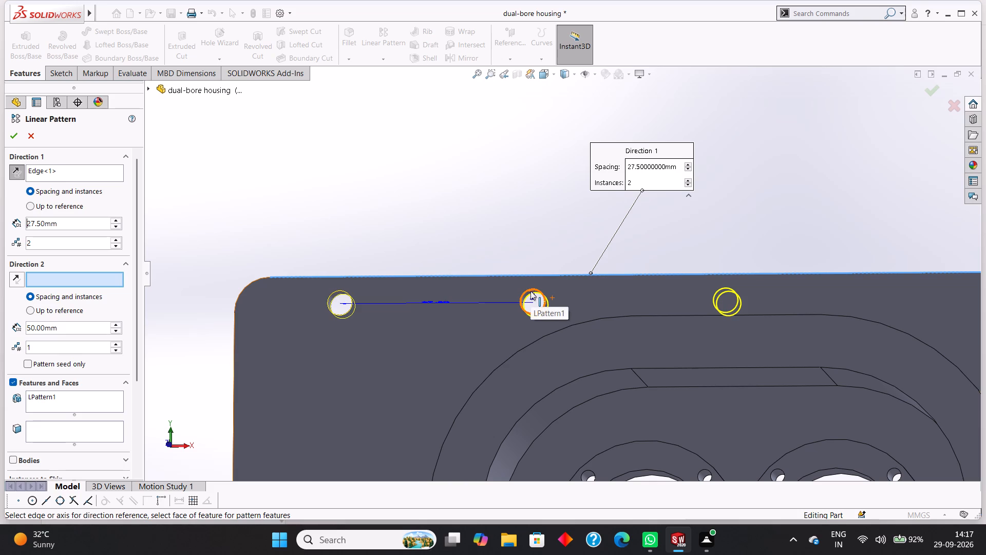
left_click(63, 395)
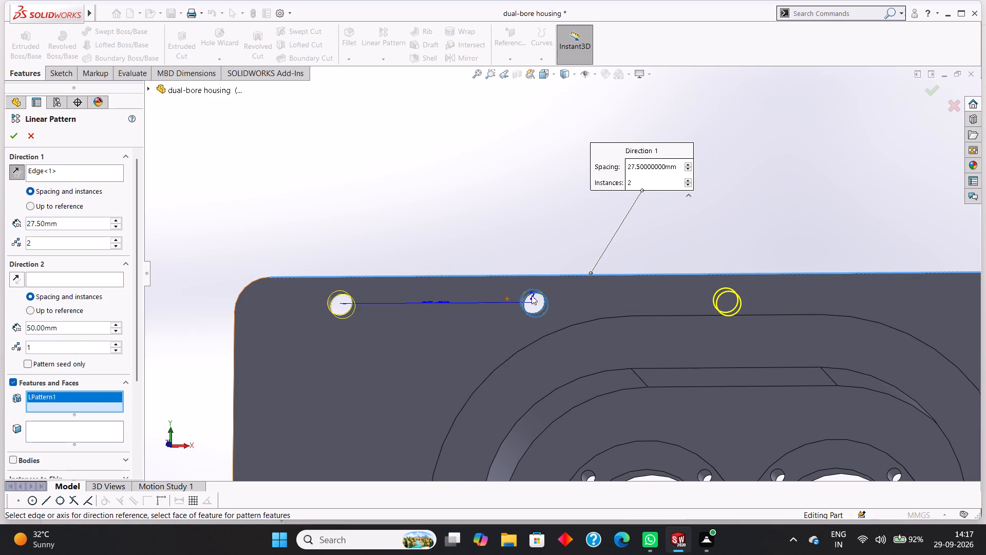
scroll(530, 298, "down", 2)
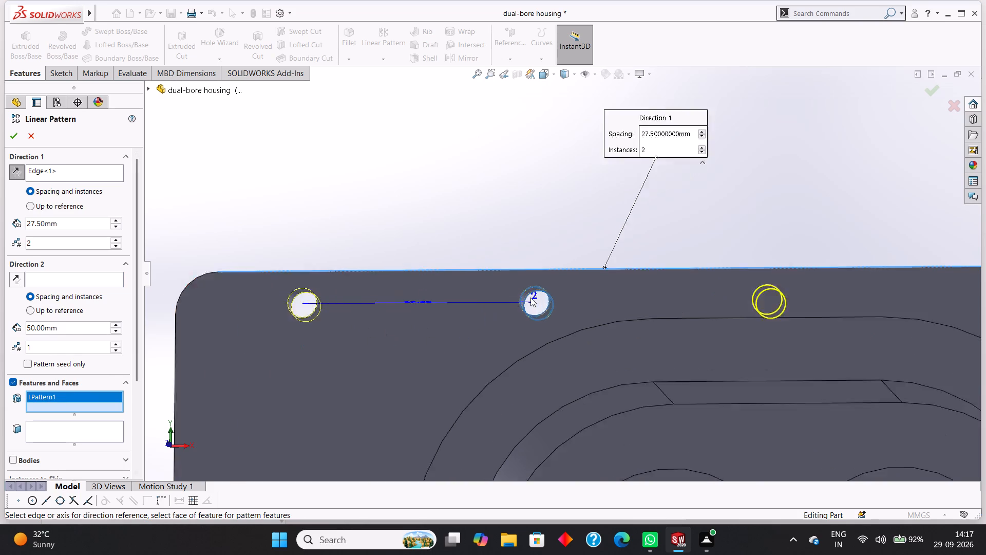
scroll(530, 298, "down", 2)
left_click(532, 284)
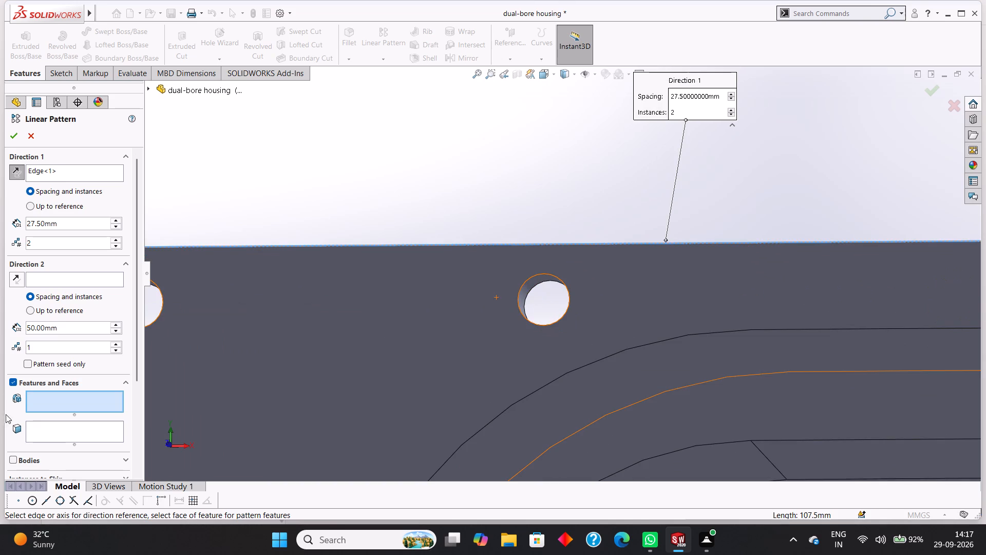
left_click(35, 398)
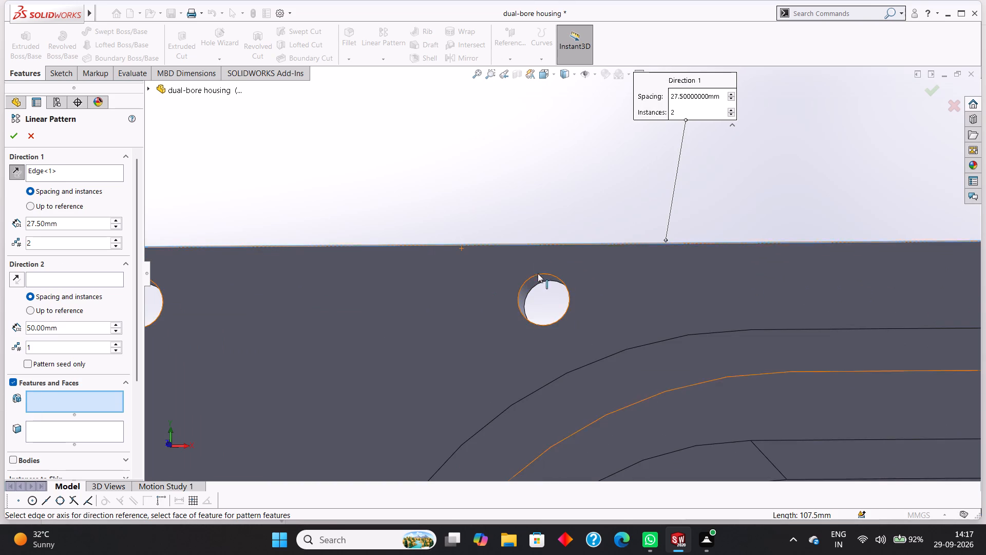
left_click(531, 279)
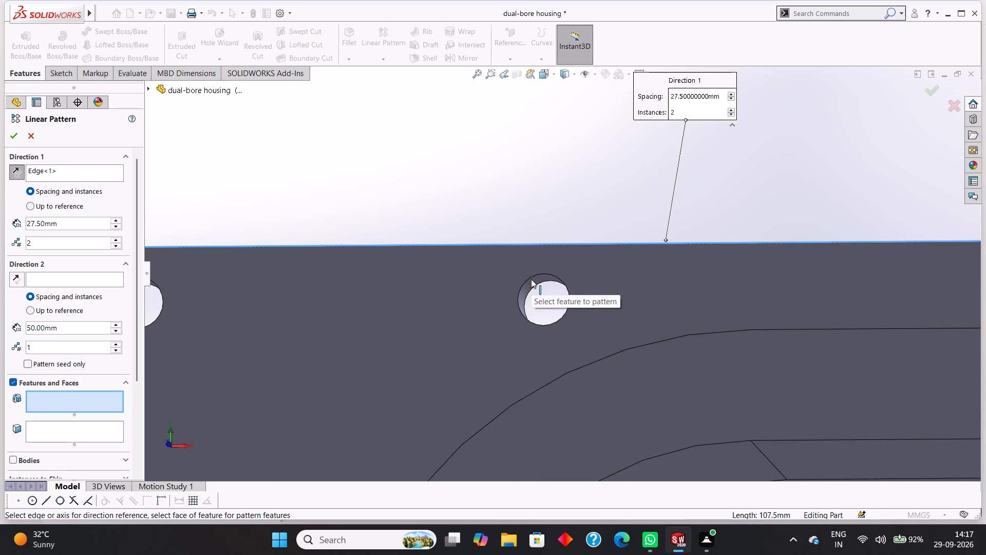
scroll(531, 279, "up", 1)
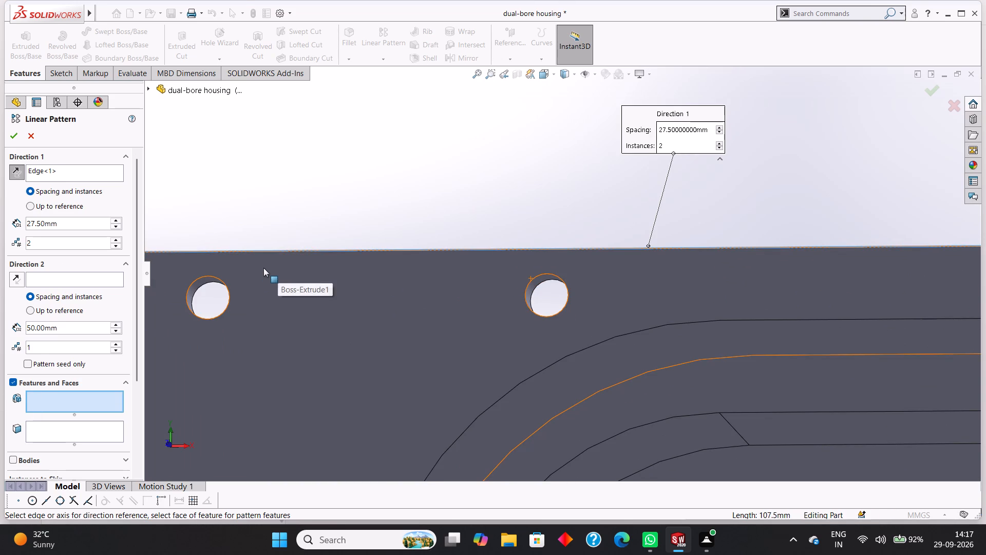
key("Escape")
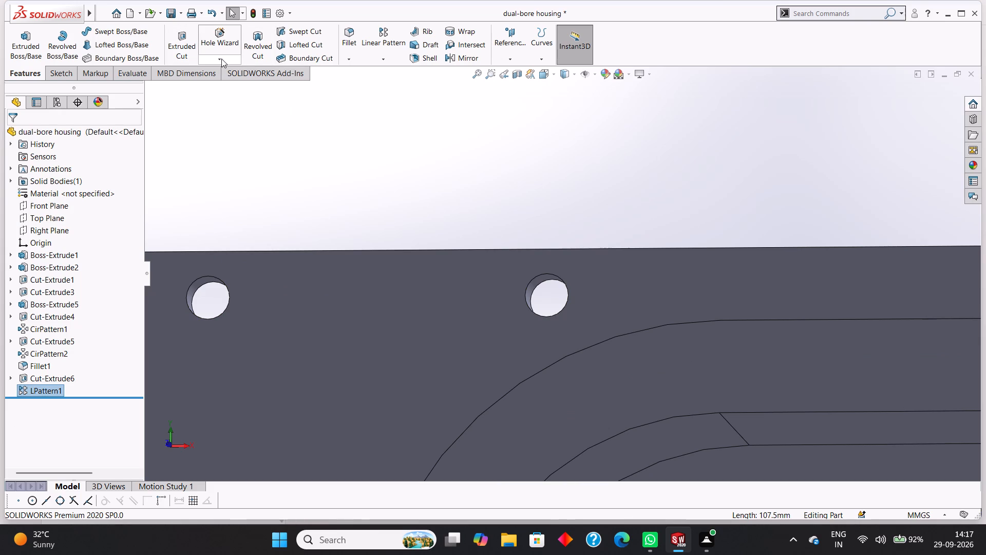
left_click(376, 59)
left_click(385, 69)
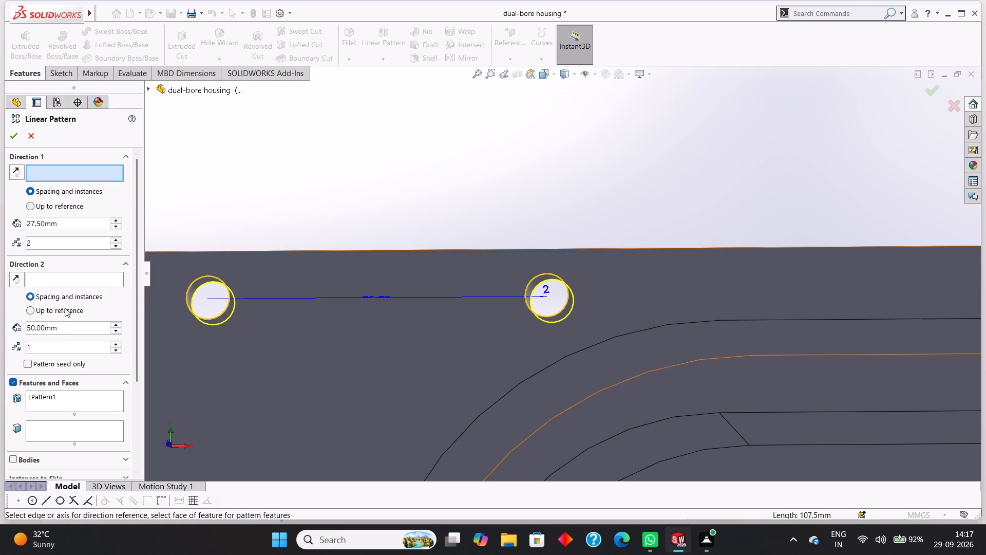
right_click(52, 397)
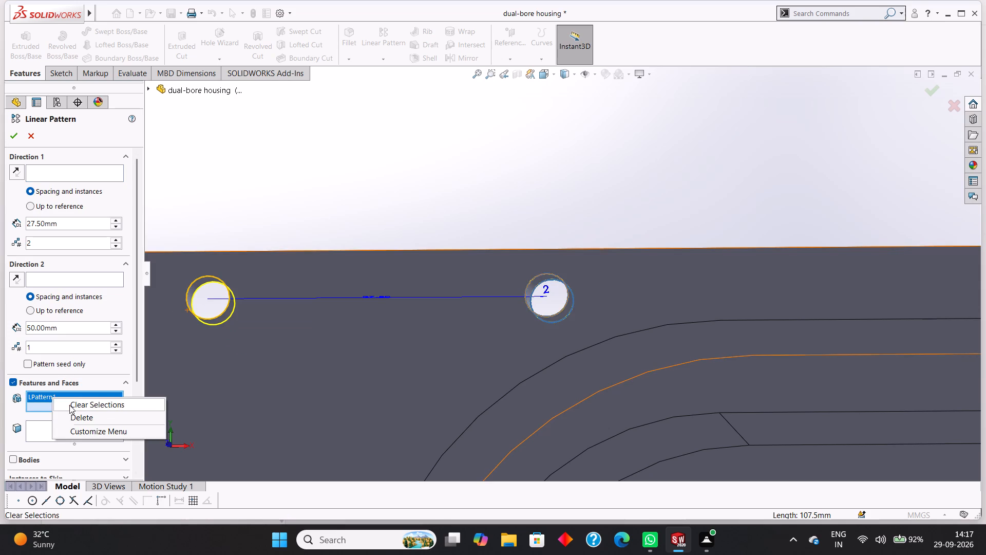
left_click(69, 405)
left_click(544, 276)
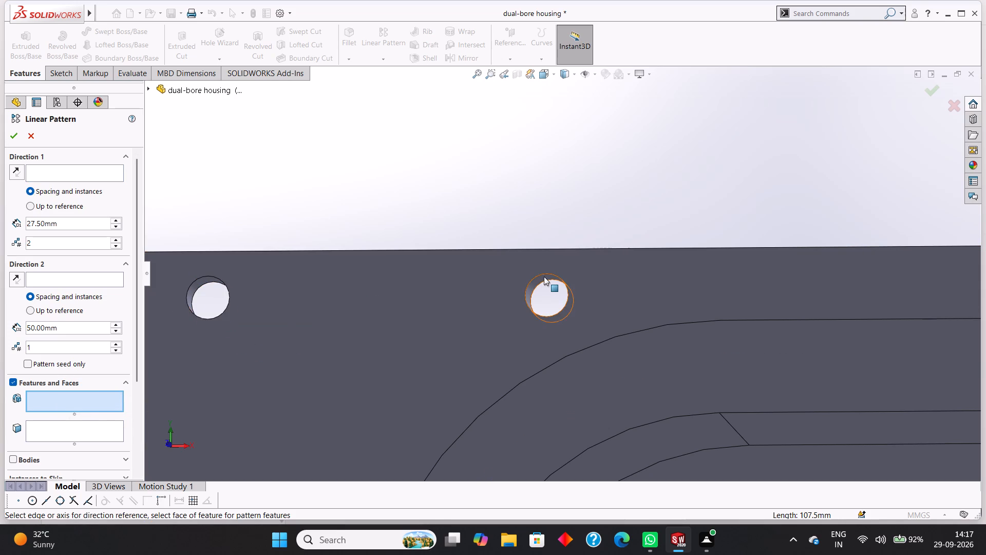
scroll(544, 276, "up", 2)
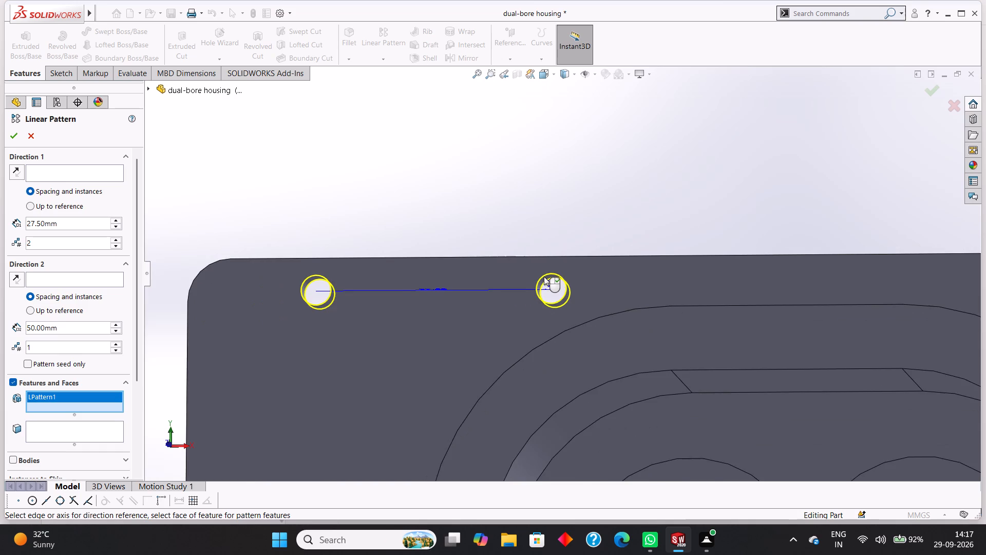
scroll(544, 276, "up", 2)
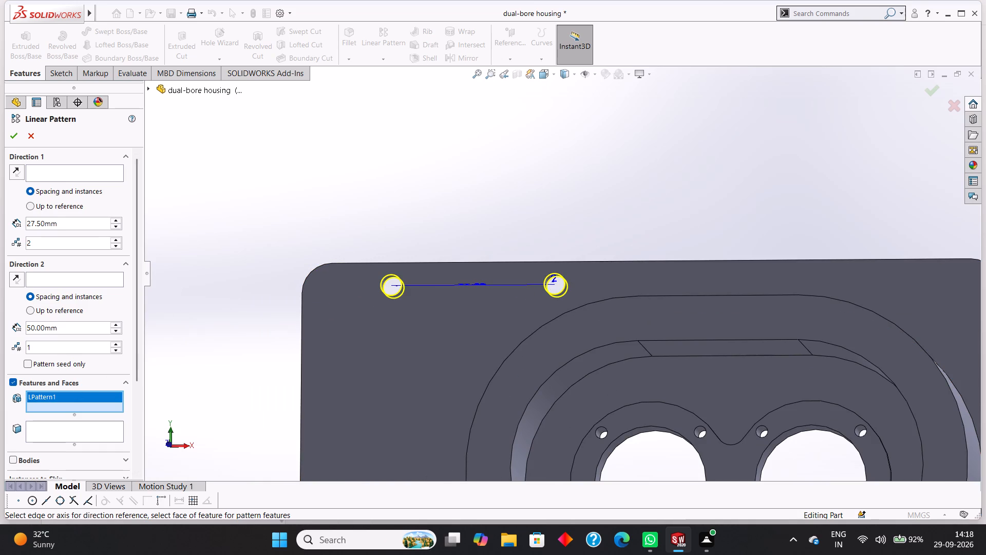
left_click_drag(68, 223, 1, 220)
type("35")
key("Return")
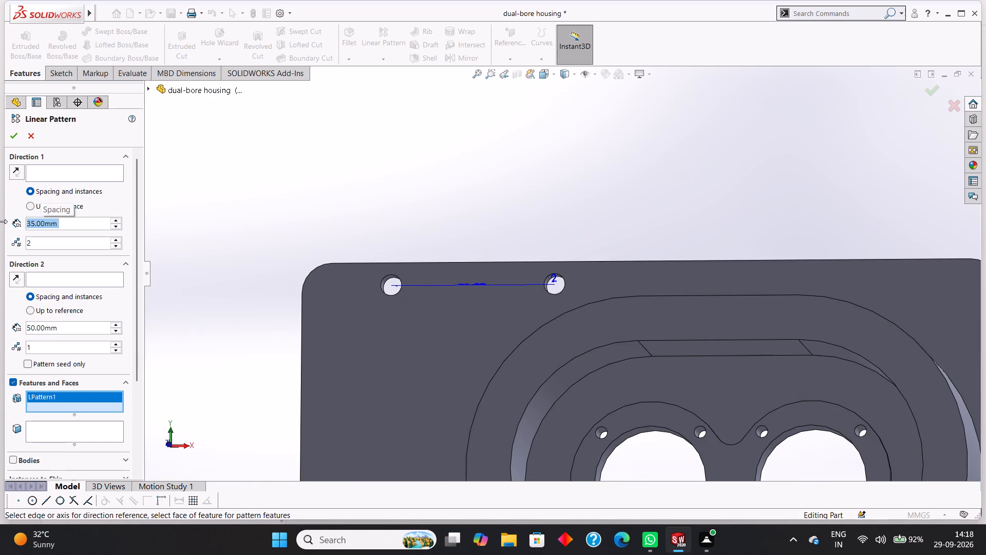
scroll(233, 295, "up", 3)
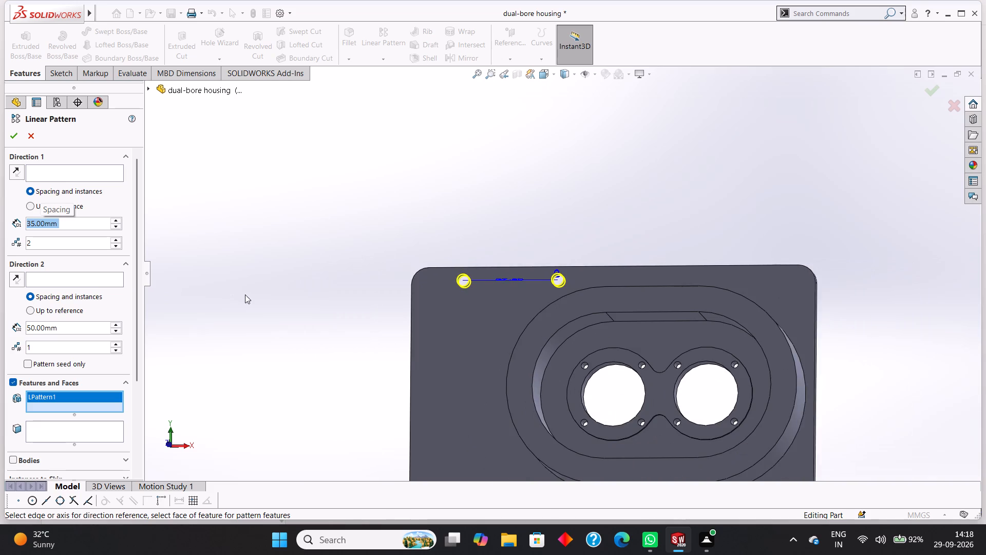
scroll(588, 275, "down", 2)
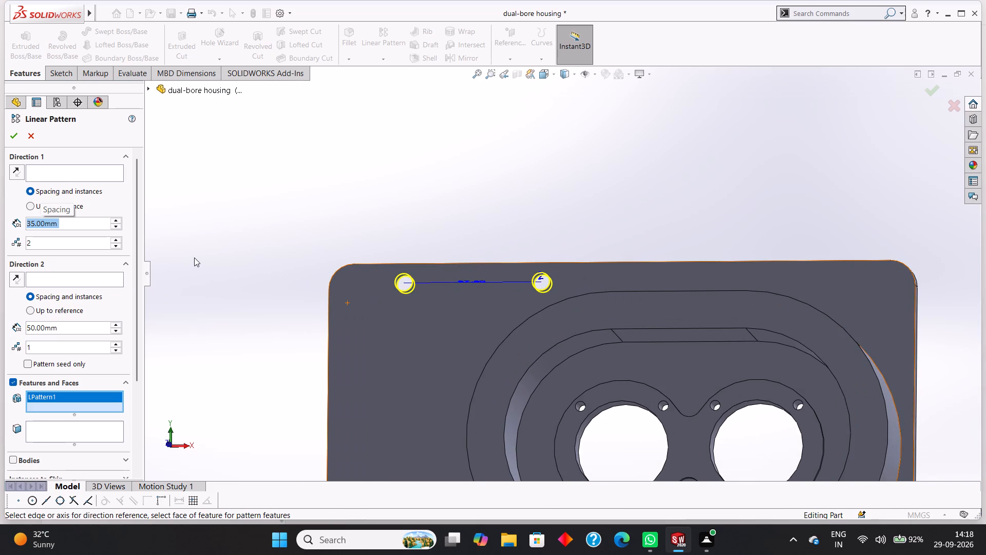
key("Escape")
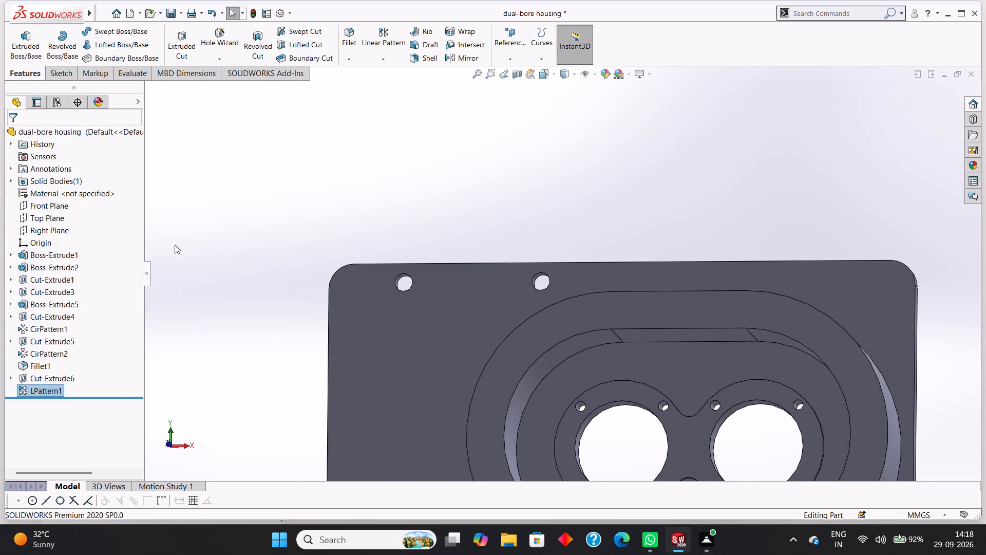
Undo the linear pattern of the 3.5 mm corner hole.
key("ctrl+z")
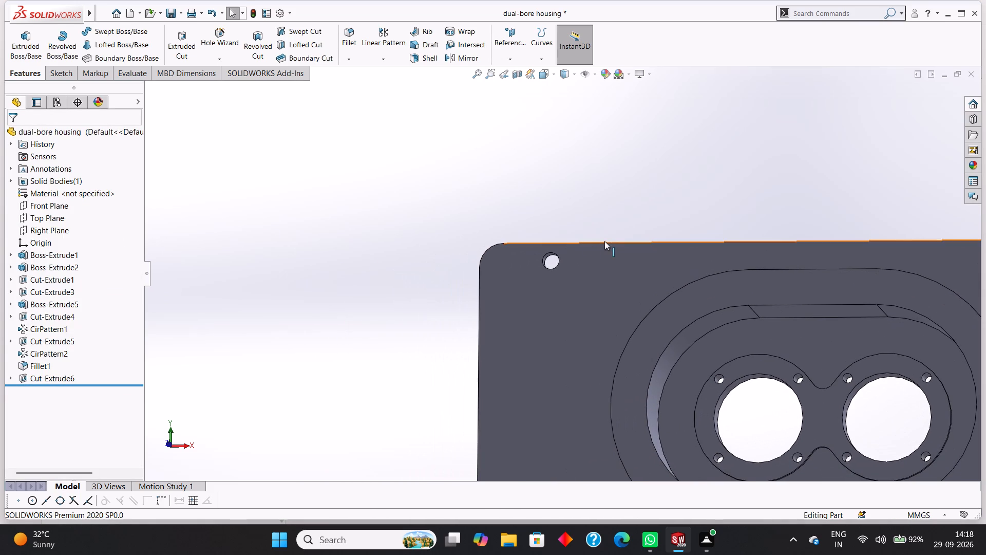
Linearly pattern the 3.5 mm corner hole cut along the base plate's upper edge with 27.5 mm spacing and 2 instances.
left_click(377, 59)
left_click(390, 68)
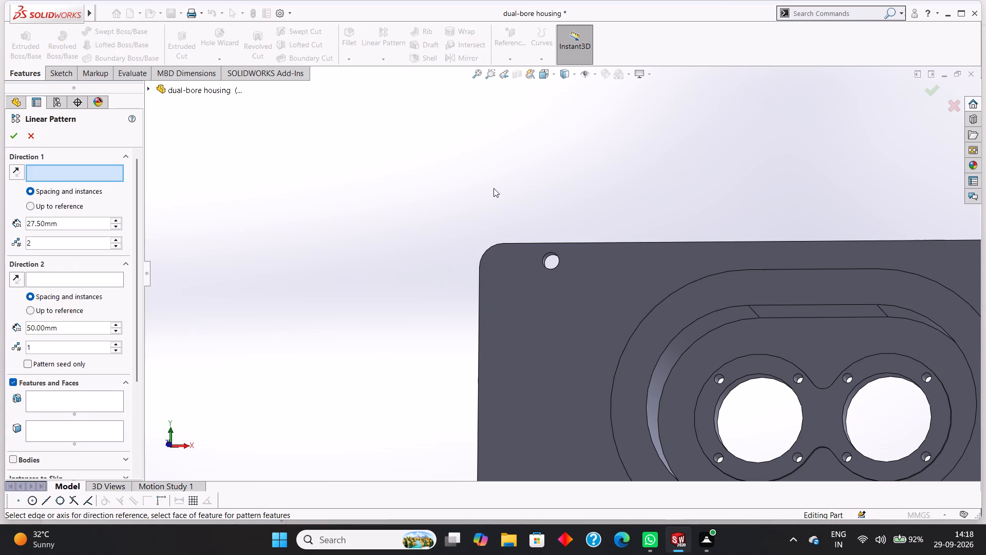
left_click(607, 244)
scroll(554, 262, "down", 3)
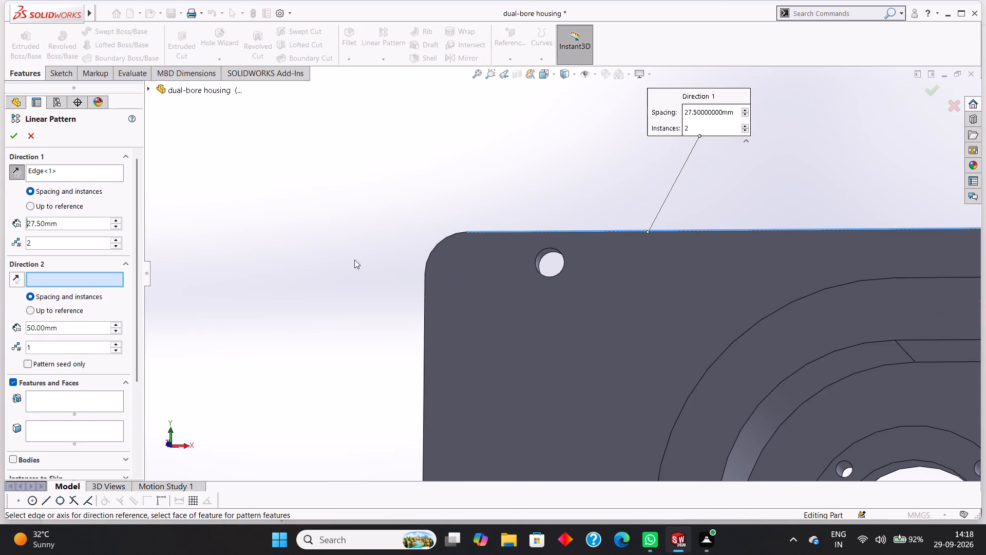
left_click(53, 393)
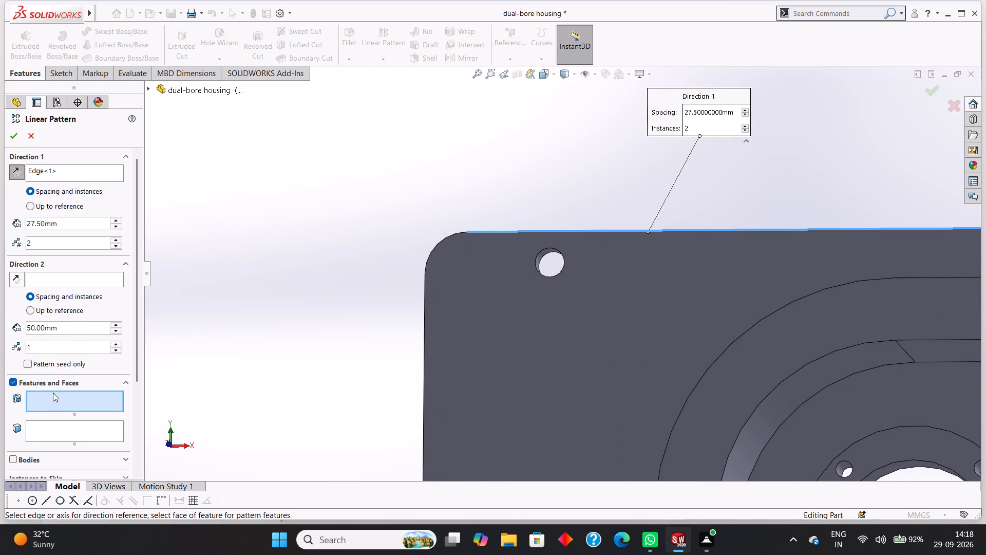
scroll(523, 273, "down", 3)
left_click(565, 239)
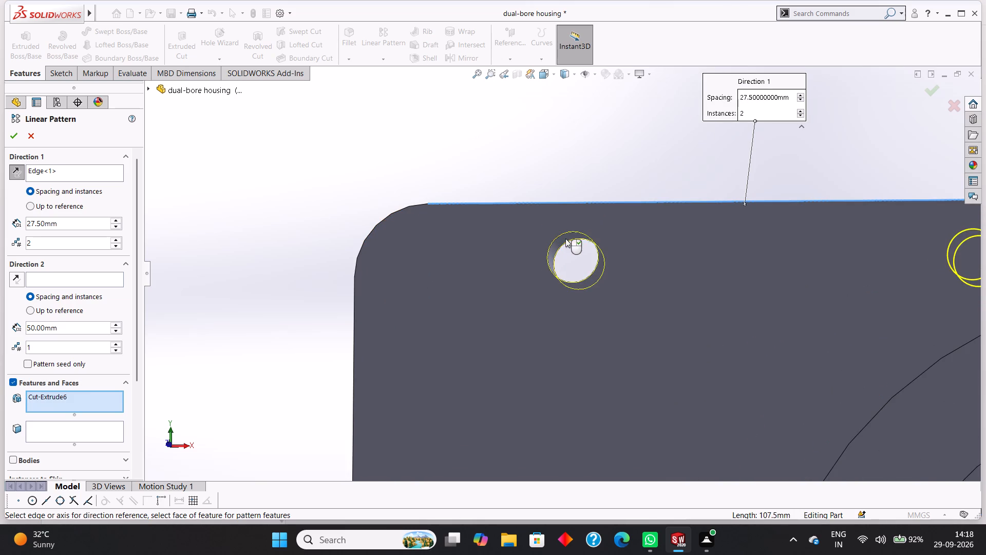
scroll(588, 243, "up", 8)
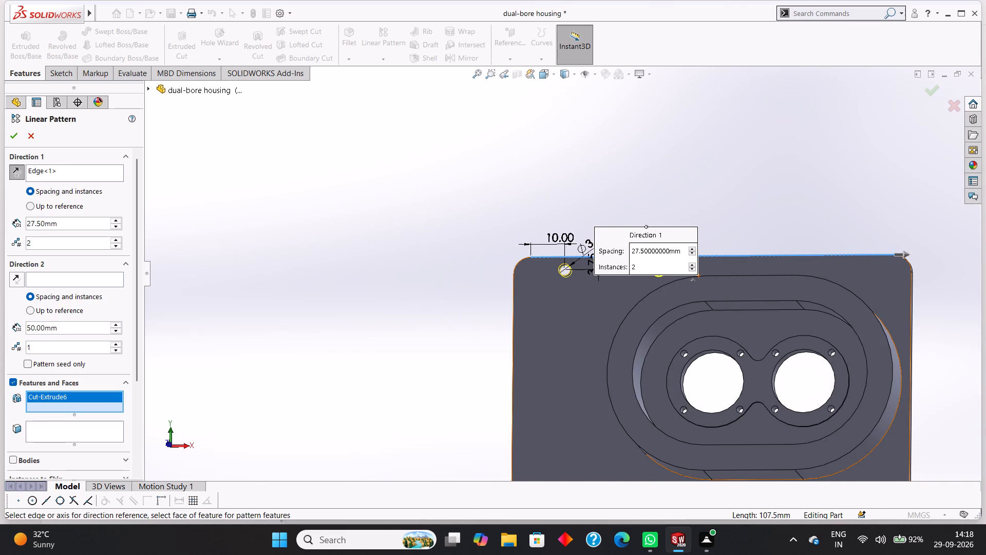
left_click(31, 207)
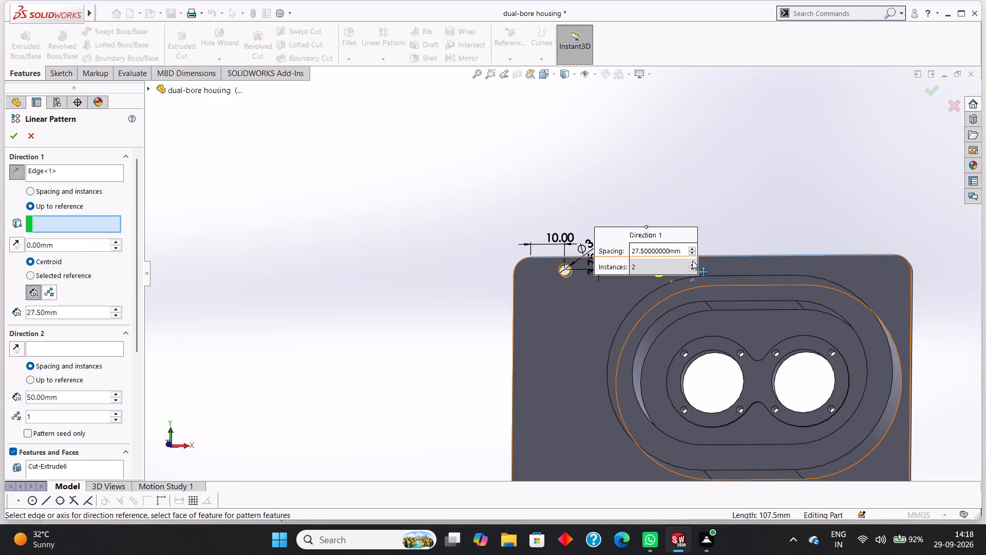
scroll(692, 261, "down", 4)
scroll(593, 283, "up", 1)
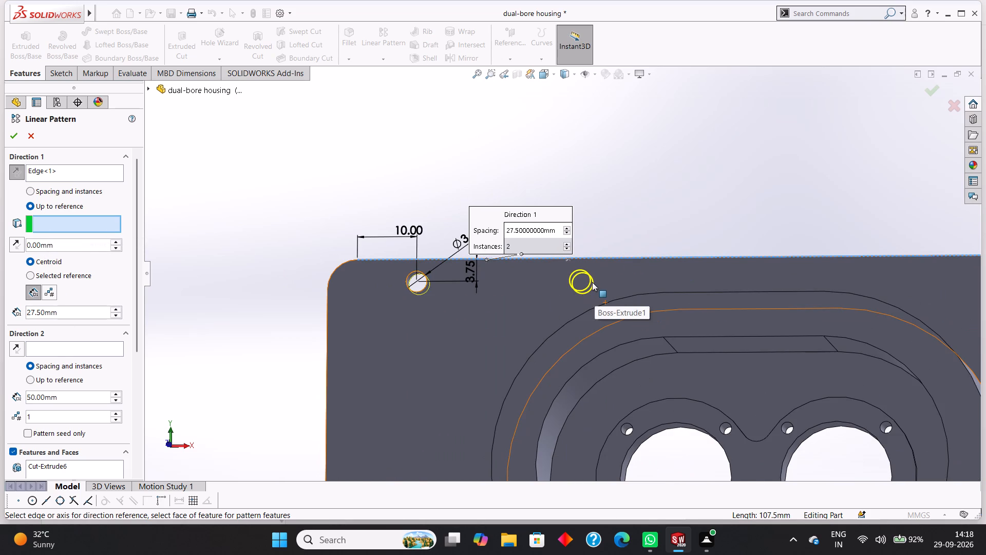
scroll(592, 282, "up", 1)
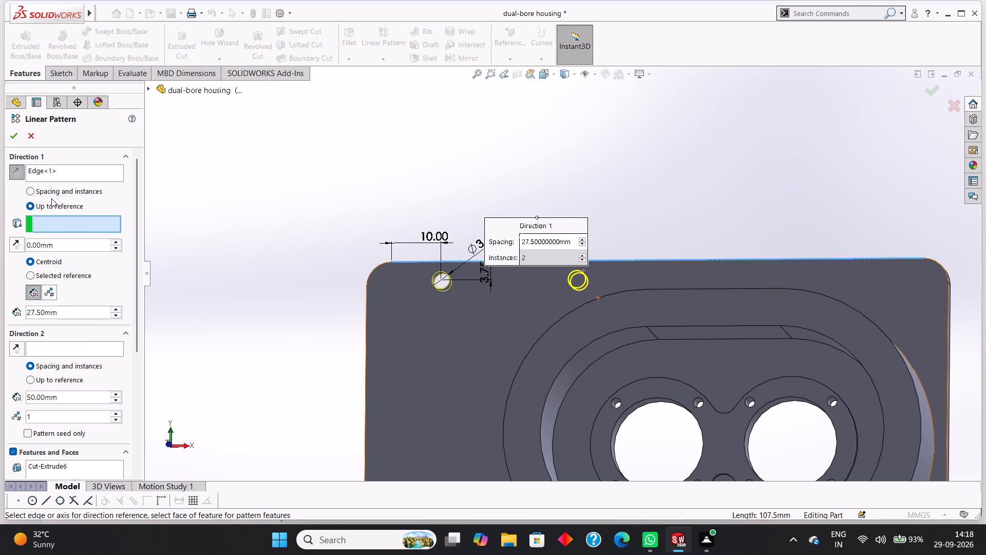
left_click(32, 189)
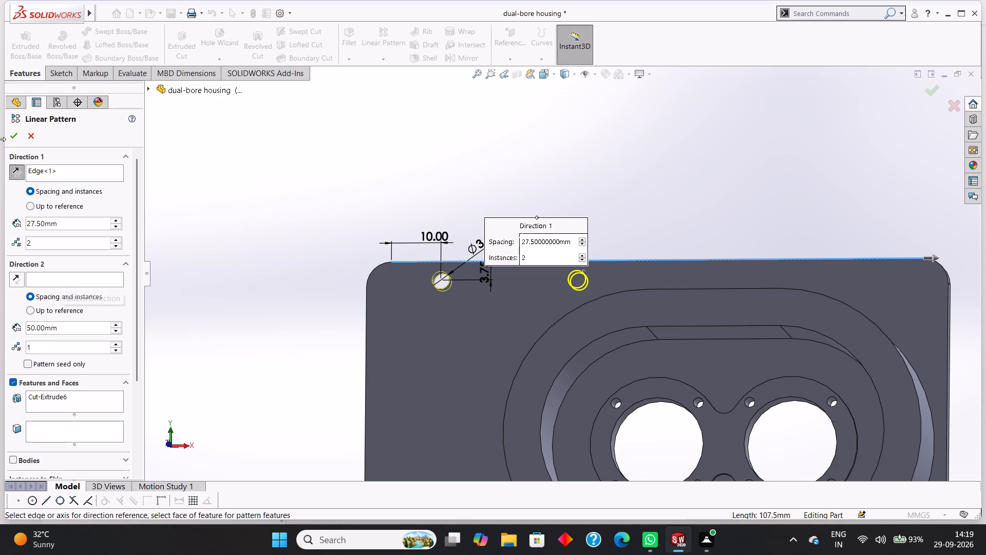
left_click(13, 136)
left_click(339, 184)
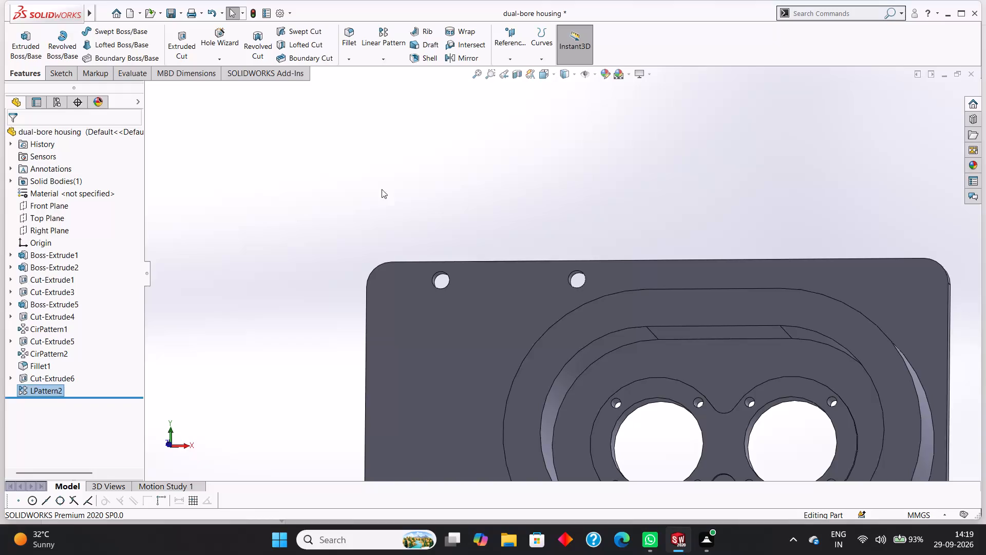
Sketch two circles, about 4 mm and 4.8 mm in diameter, on the base plate face, in line with the two upper-edge holes.
right_click(521, 294)
left_click(548, 279)
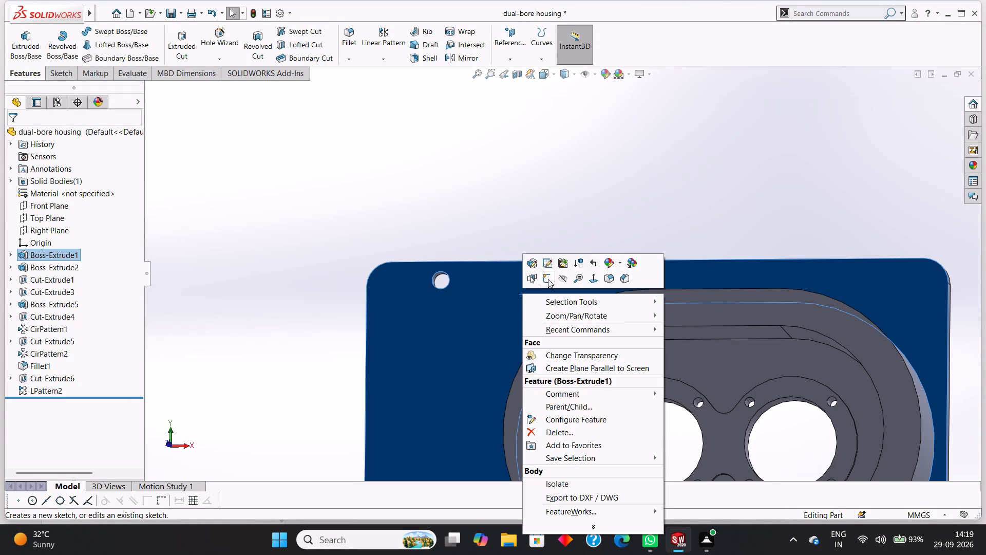
key("ctrl+8")
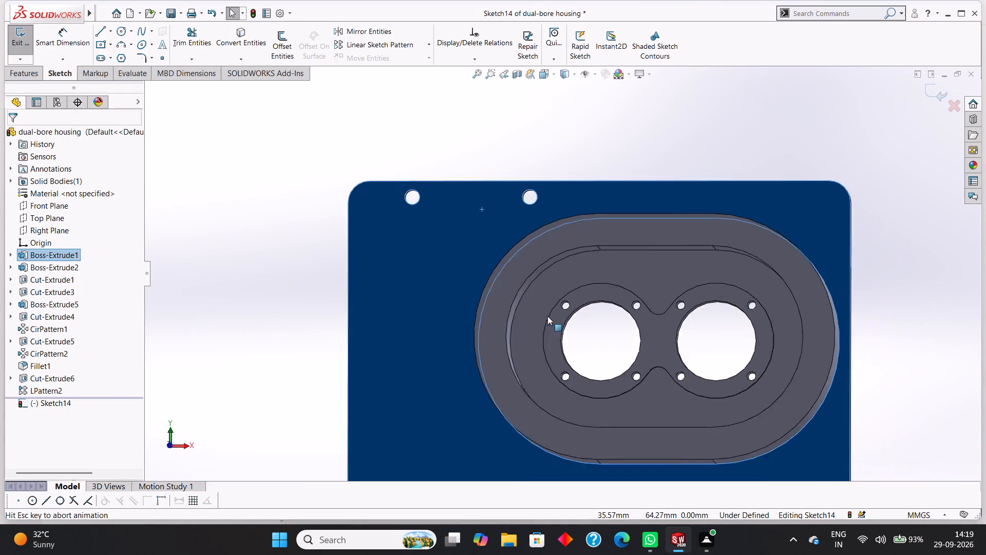
key("Escape")
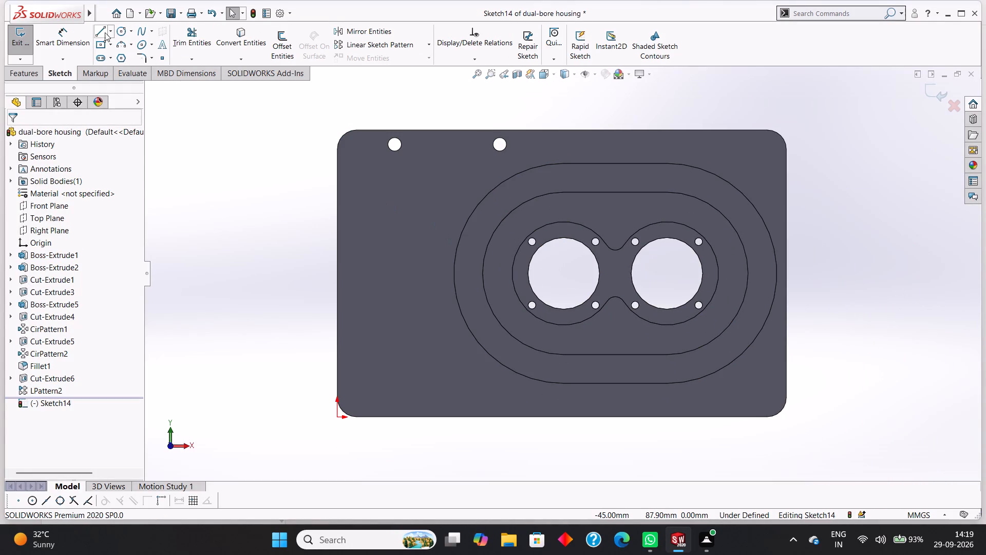
left_click(131, 33)
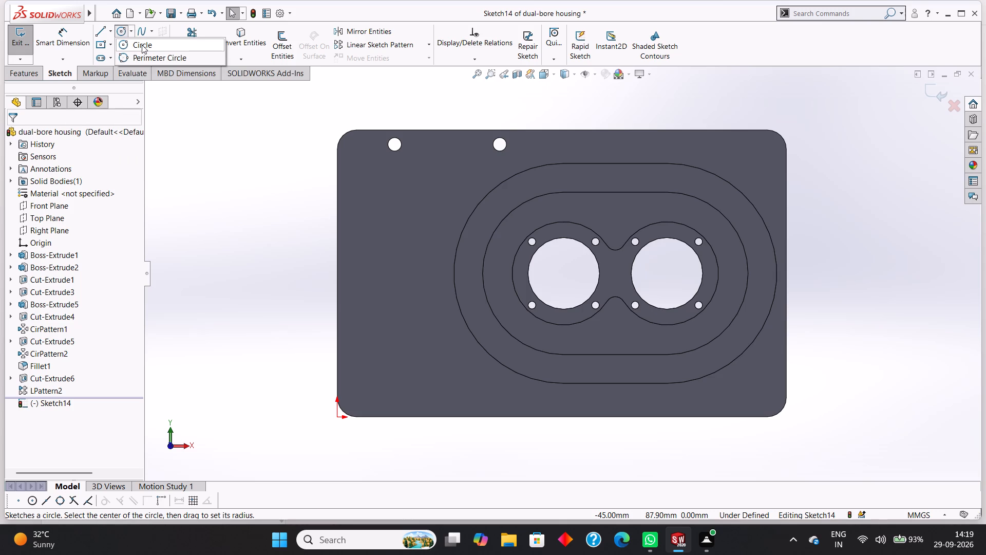
left_click(142, 45)
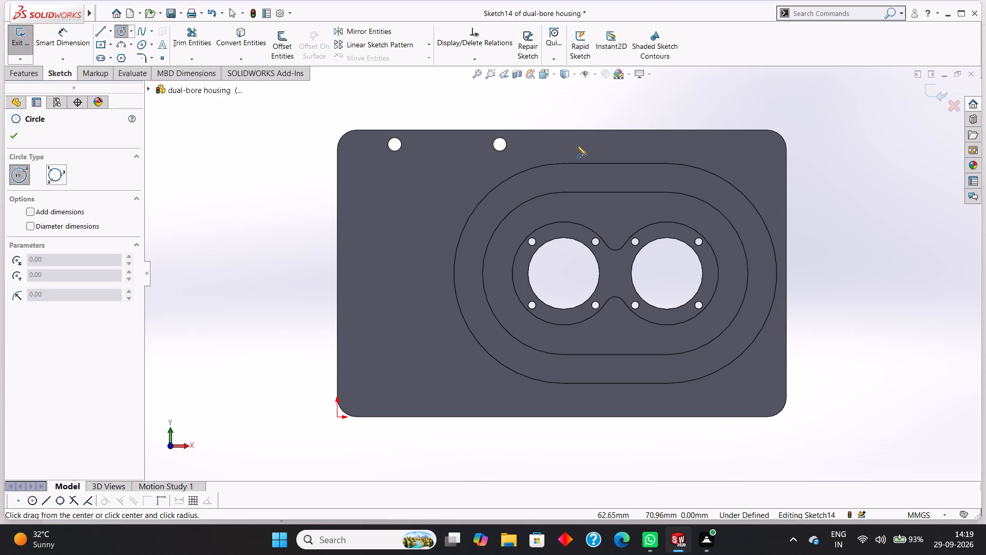
left_click(591, 144)
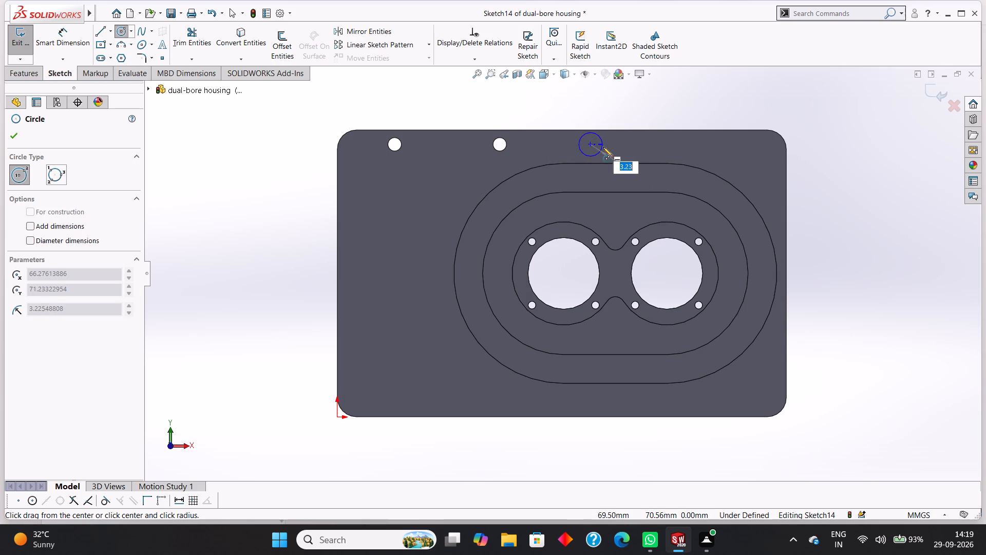
left_click(598, 147)
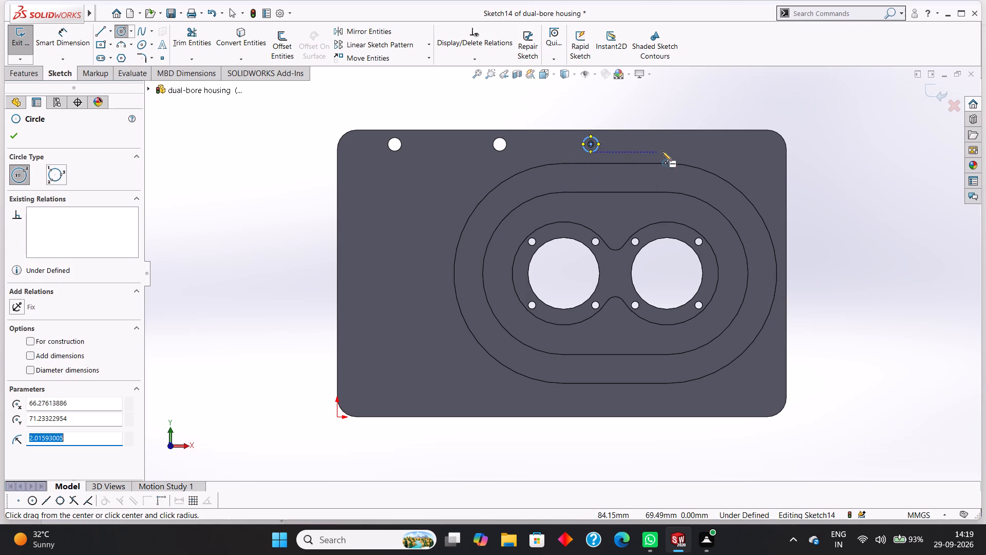
left_click(712, 145)
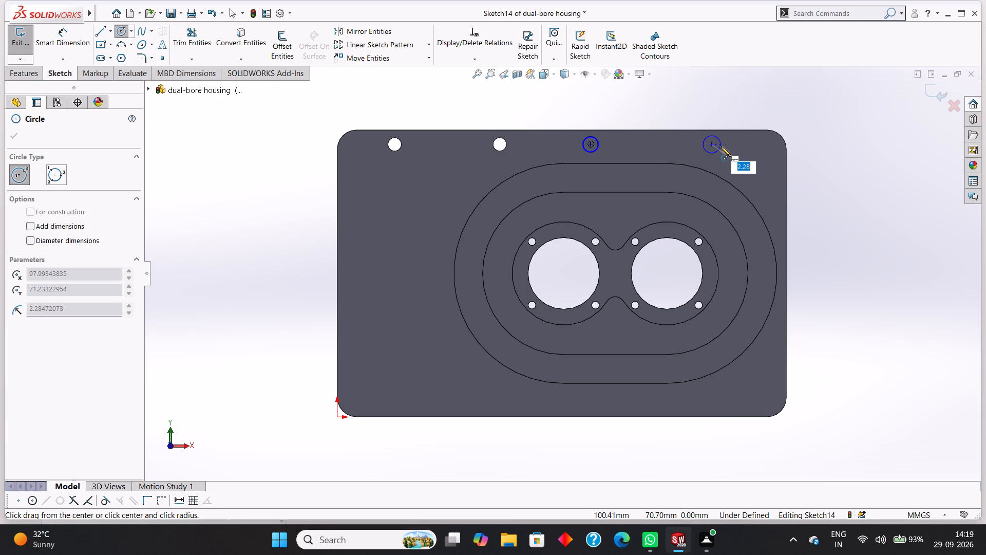
left_click(721, 146)
left_click(17, 133)
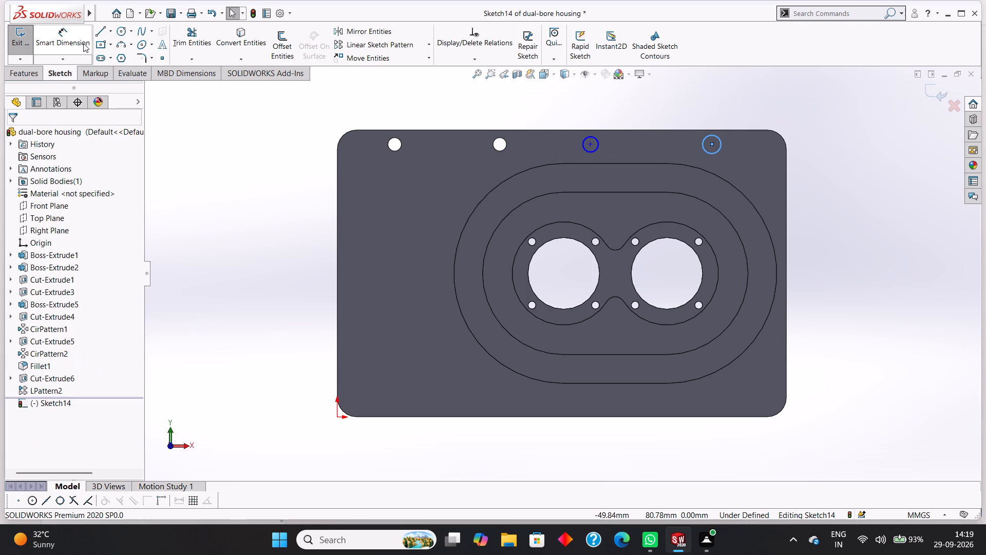
Dimension both new circles to a diameter of 3.5 mm.
left_click(67, 36)
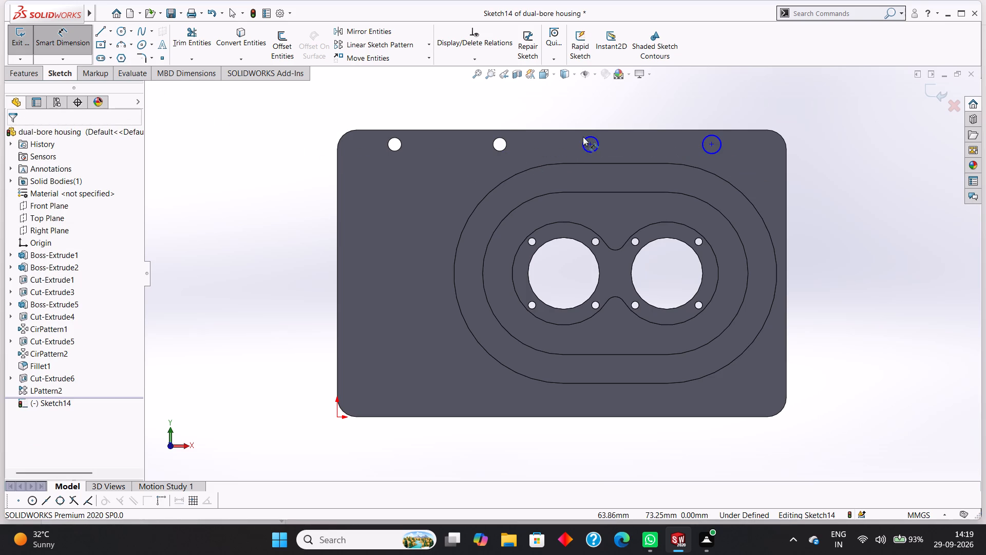
left_click(585, 137)
left_click(589, 113)
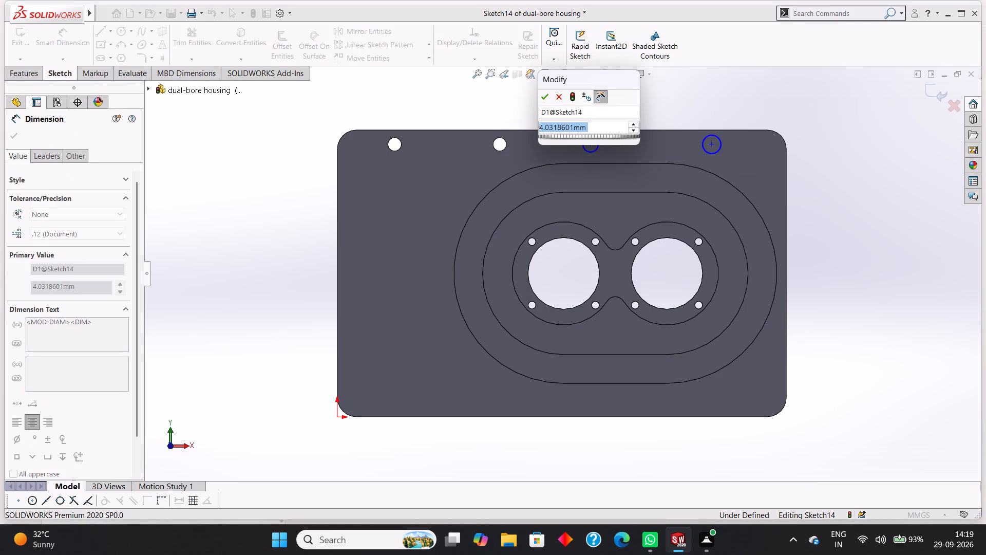
type("3.5")
key("Return")
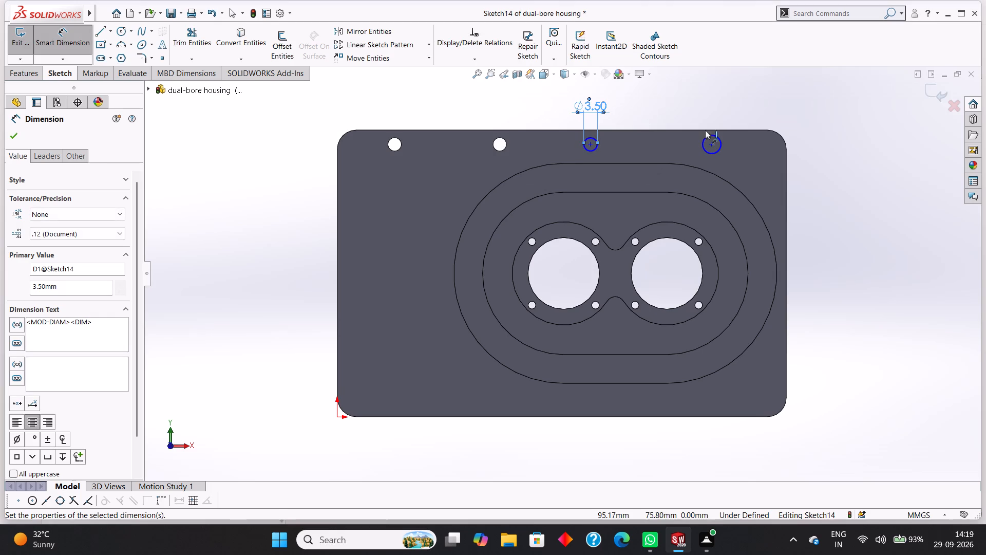
left_click(705, 136)
left_click(700, 101)
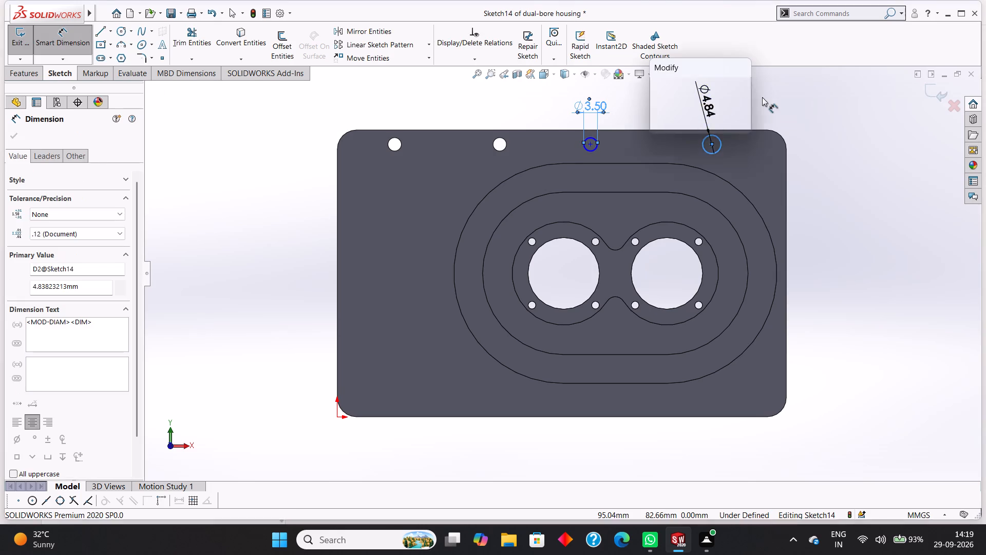
type("3.5")
key("Return")
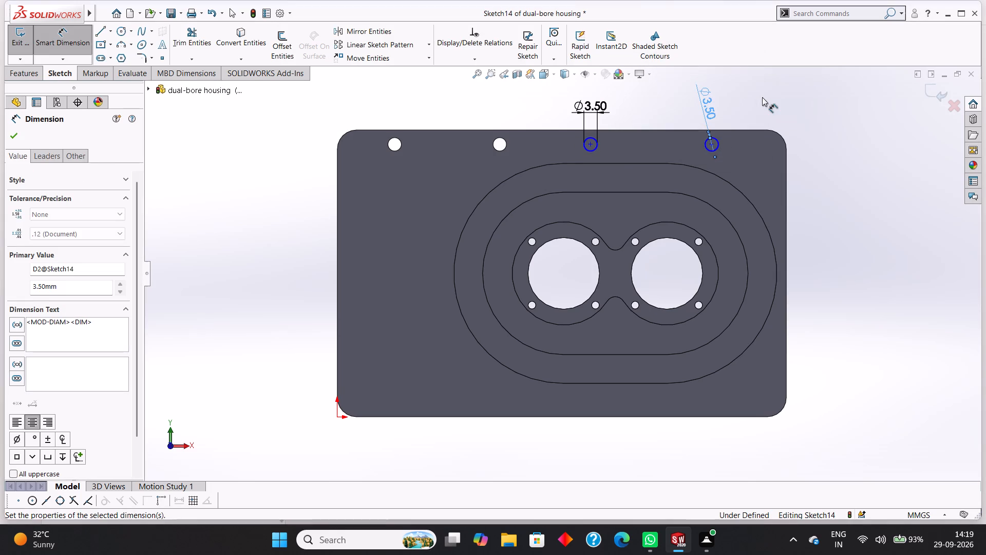
Dimension the centres of both new circles 3.75 mm from the base plate's upper edge.
scroll(616, 134, "down", 2)
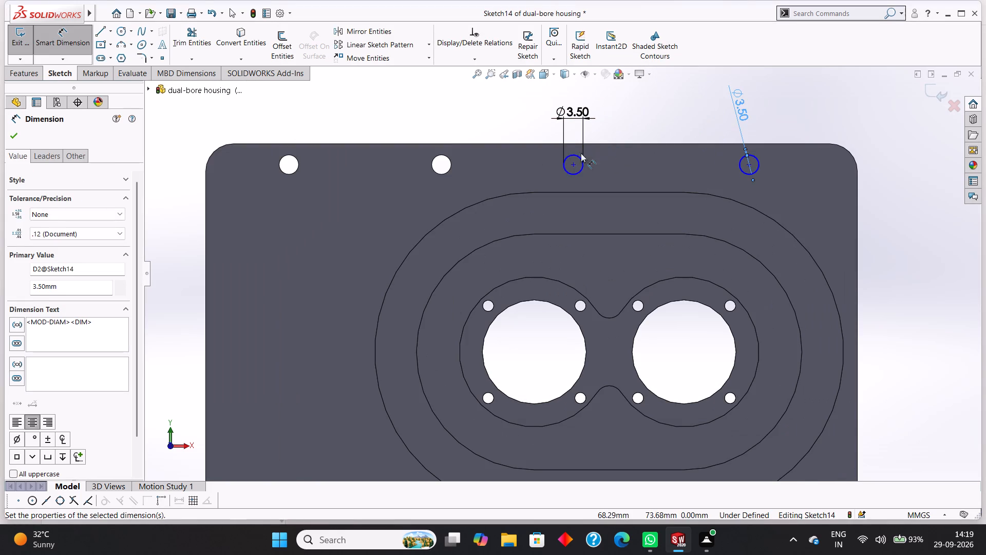
left_click(573, 164)
left_click(575, 144)
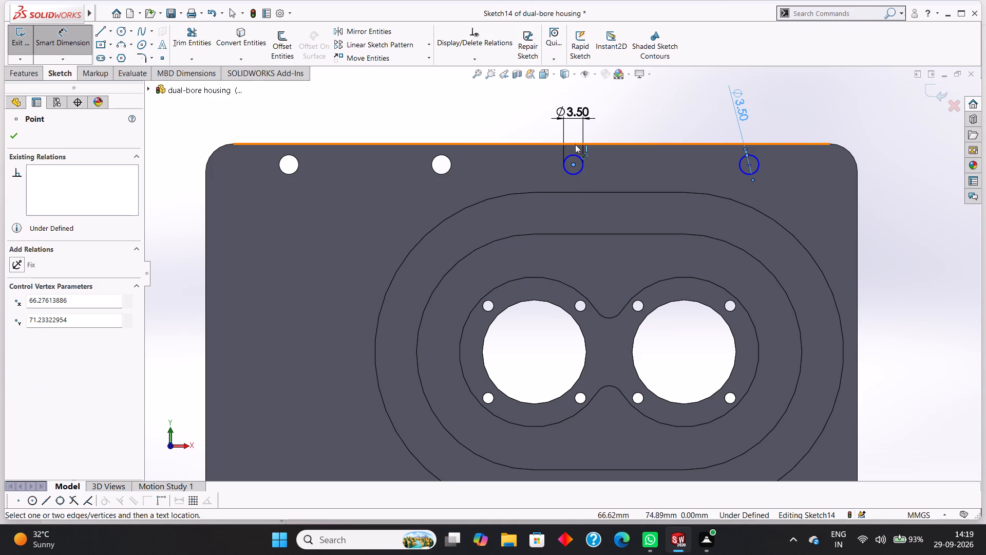
left_click(631, 147)
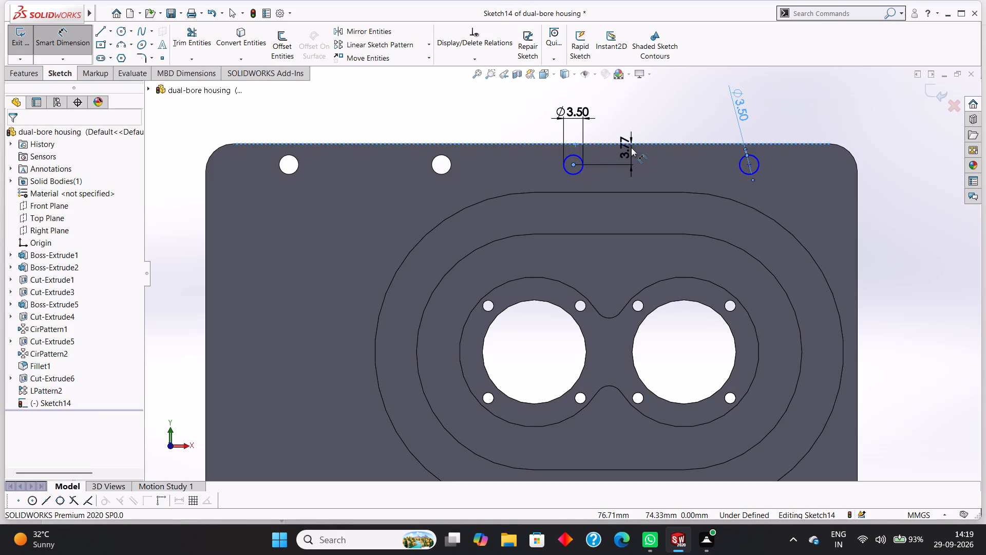
key("BackSpace")
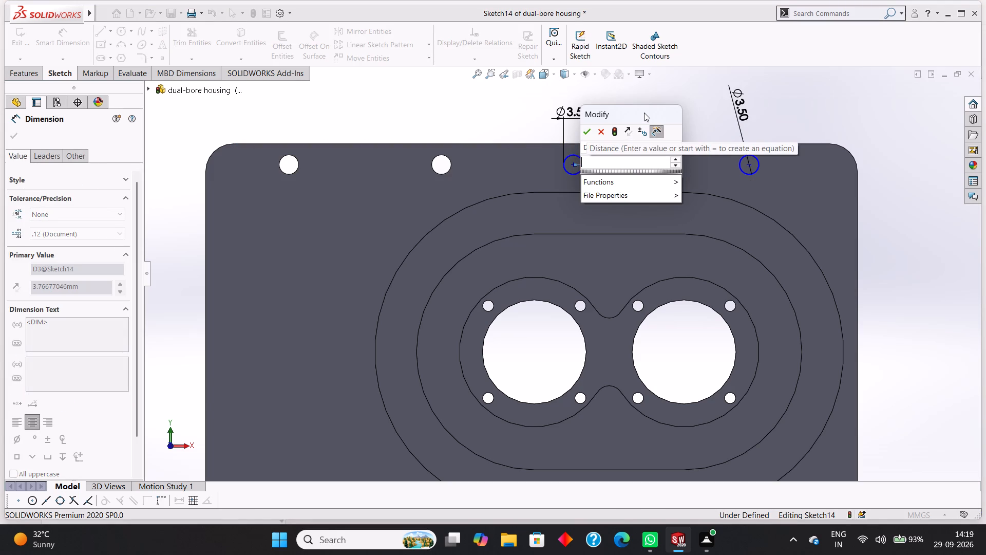
type("3.75")
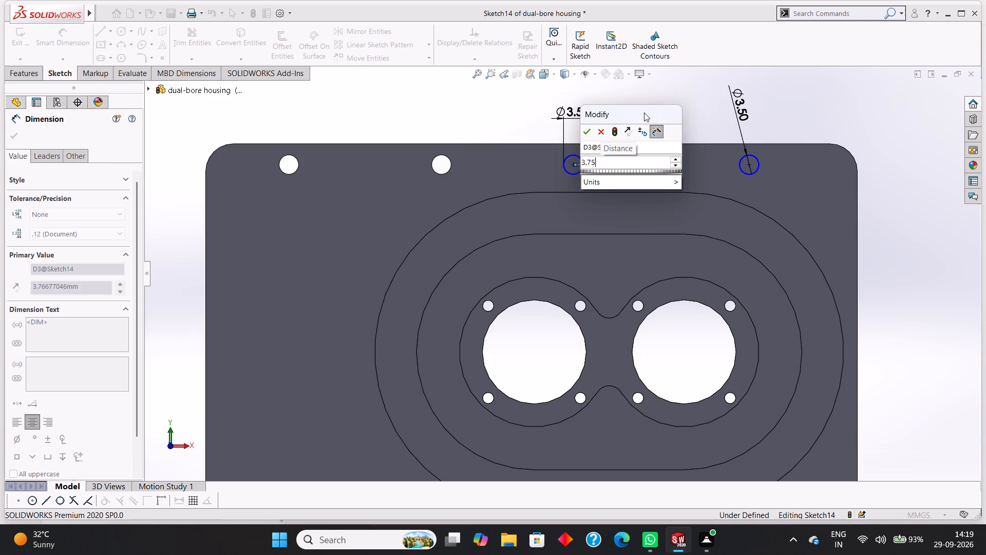
key("Return")
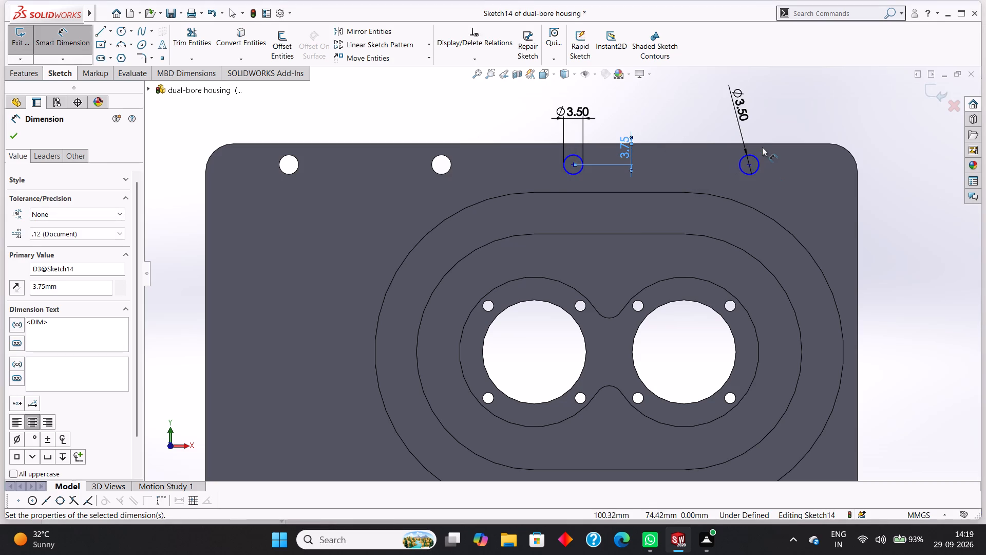
left_click(762, 143)
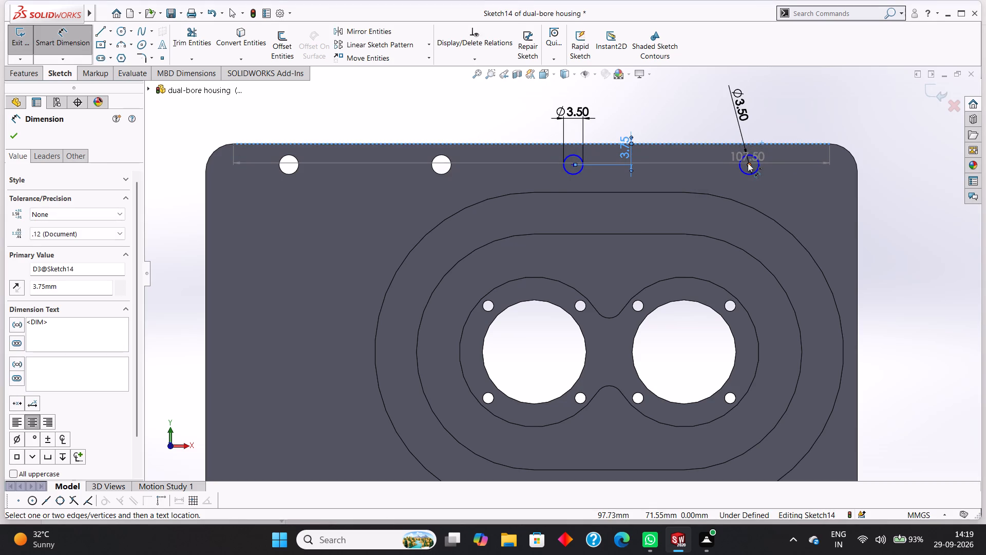
left_click(748, 163)
left_click(783, 157)
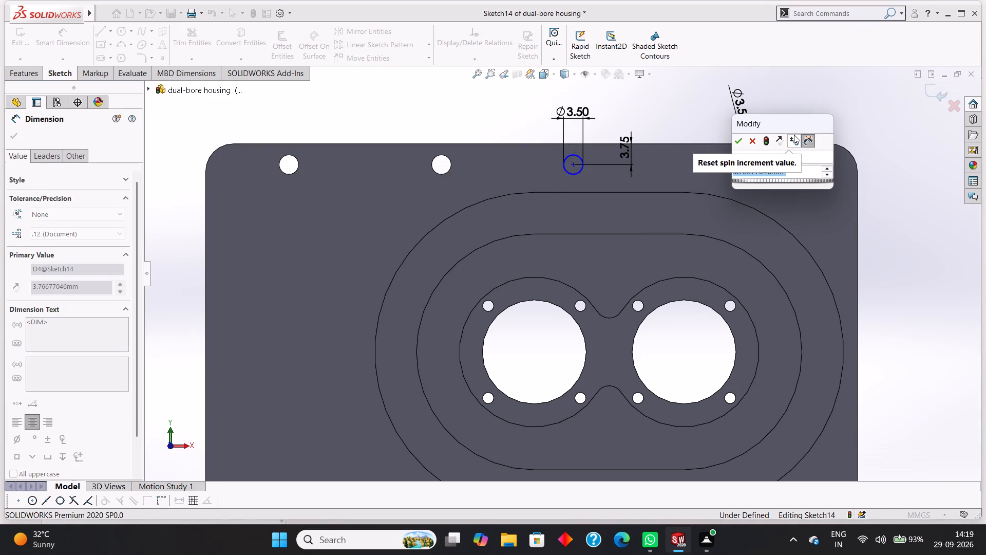
type("3.75")
key("Return")
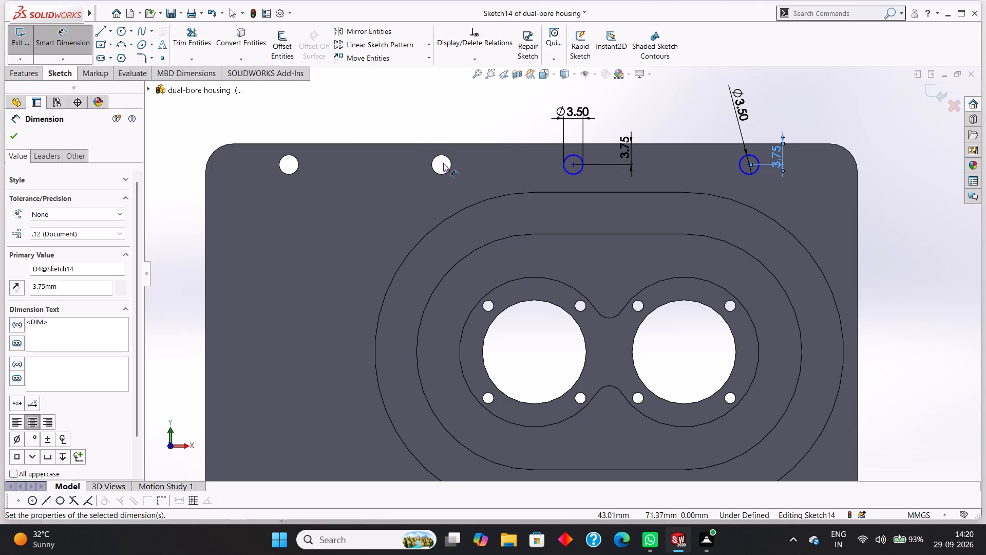
left_click(13, 137)
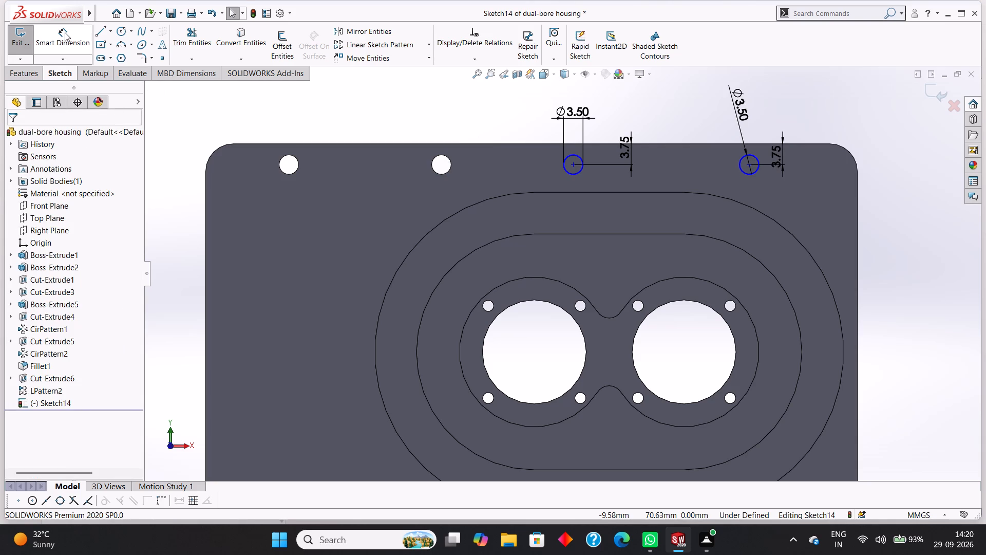
left_click(65, 32)
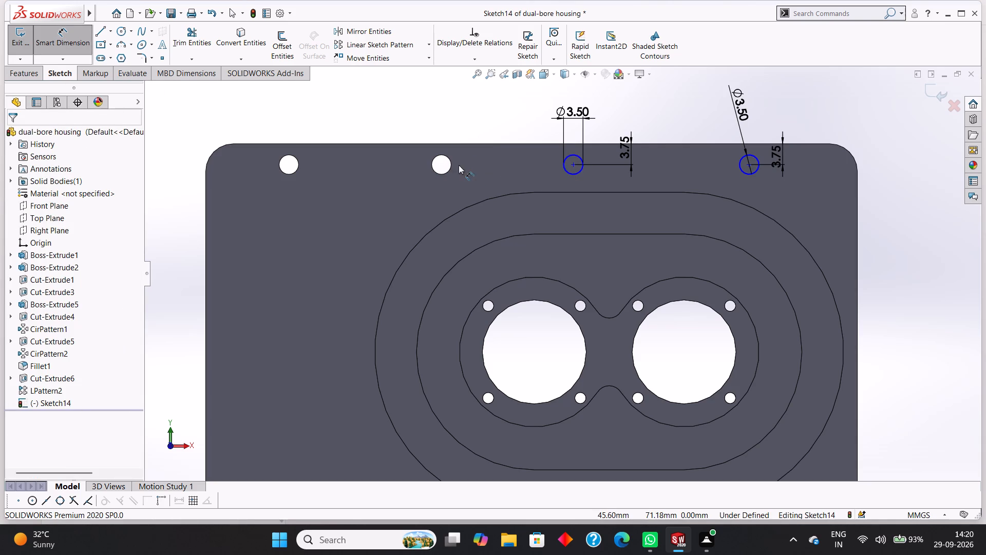
left_click(52, 49)
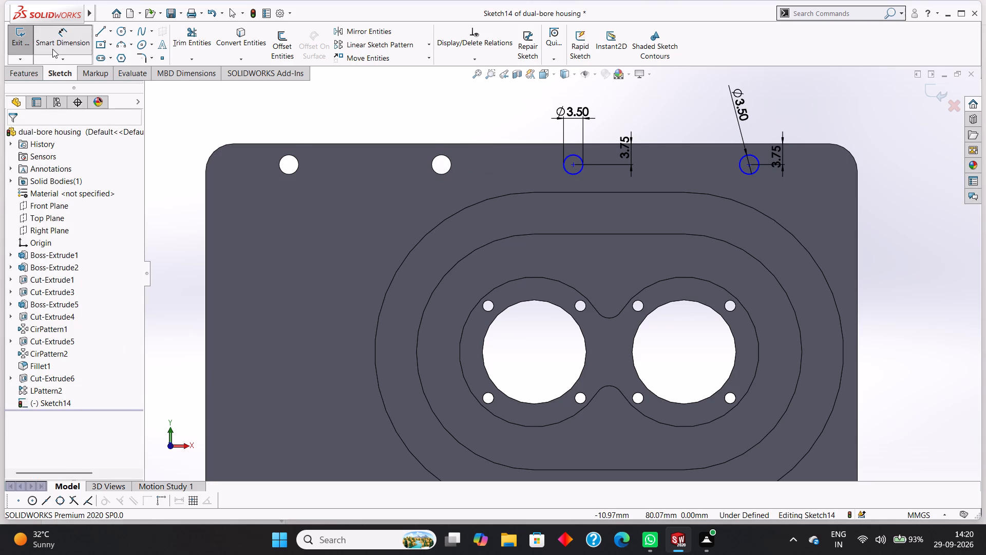
Draw a vertical and a horizontal centerline across the full diameter of the second existing hole along the upper edge.
left_click(110, 33)
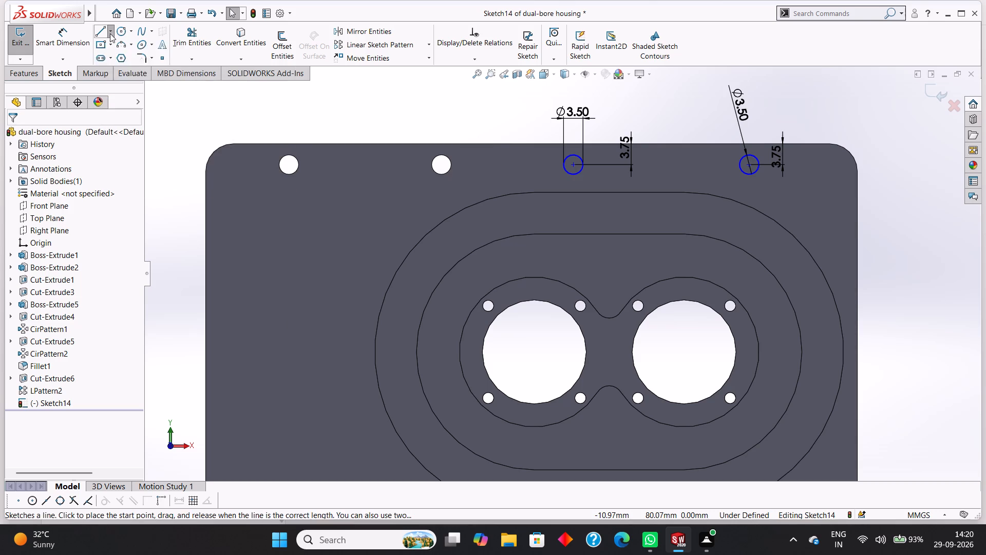
left_click(113, 55)
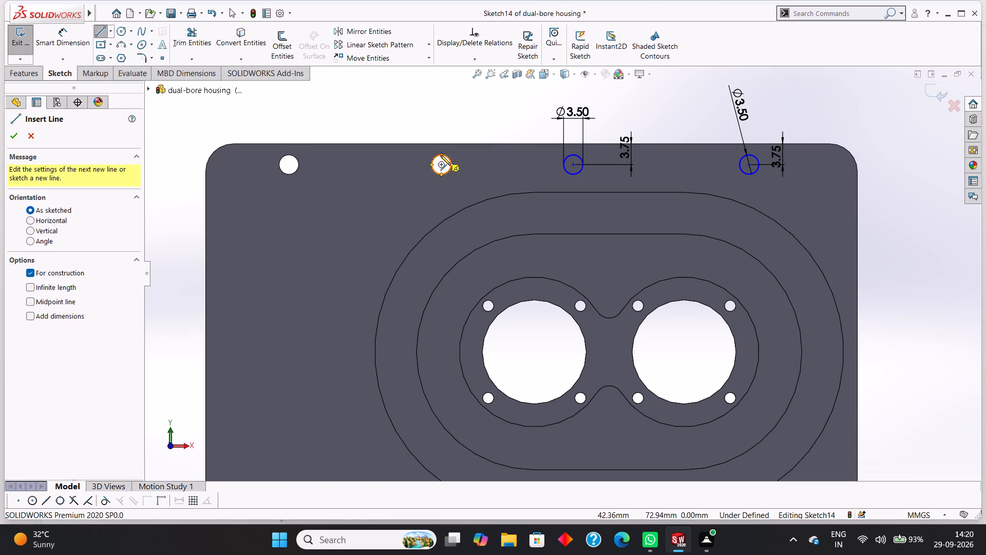
left_click(441, 155)
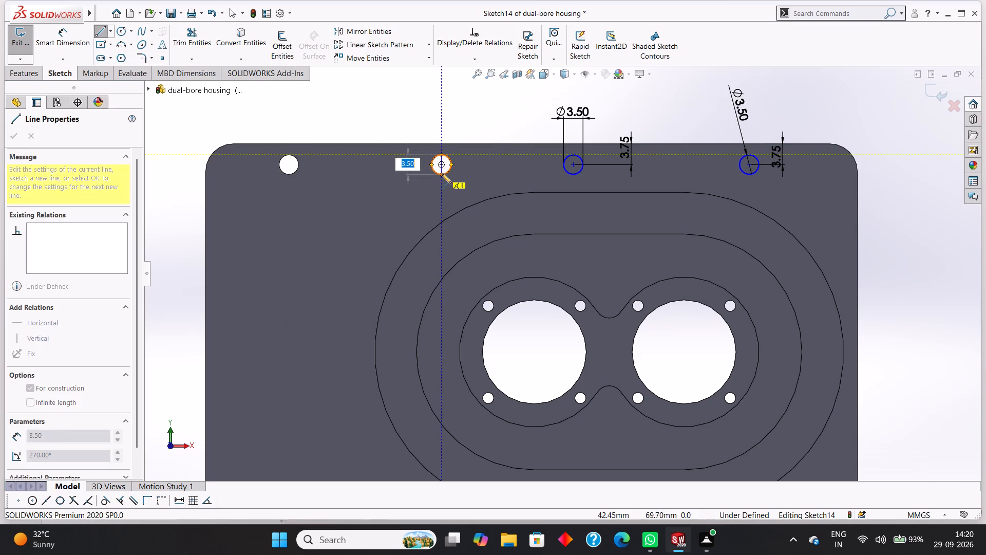
left_click(442, 175)
right_click(469, 175)
left_click(490, 180)
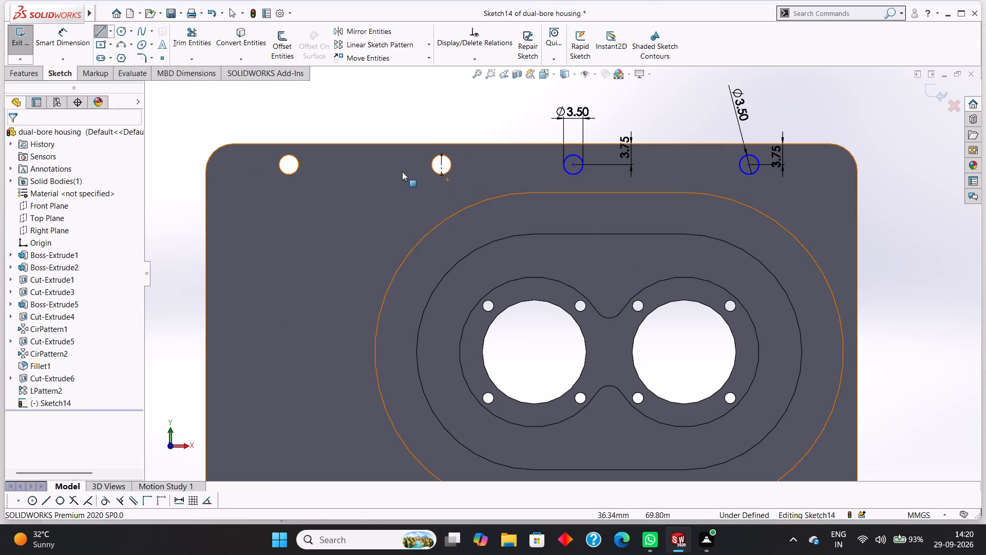
left_click(111, 33)
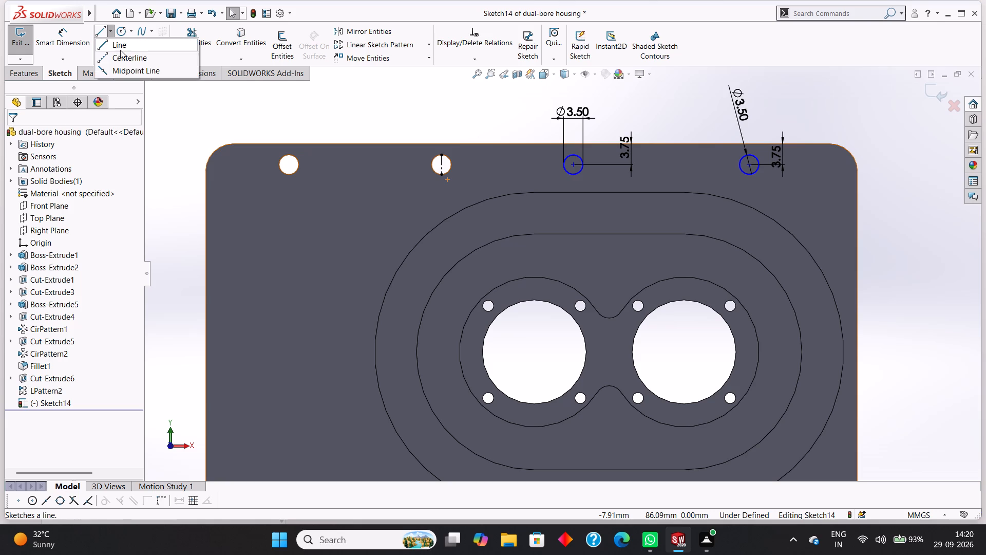
left_click(122, 54)
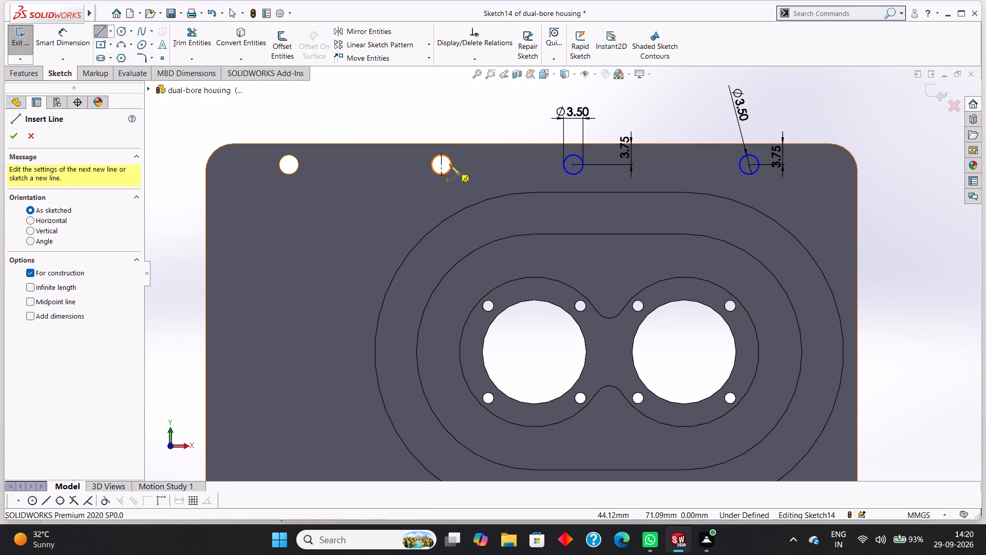
left_click(450, 165)
left_click(431, 164)
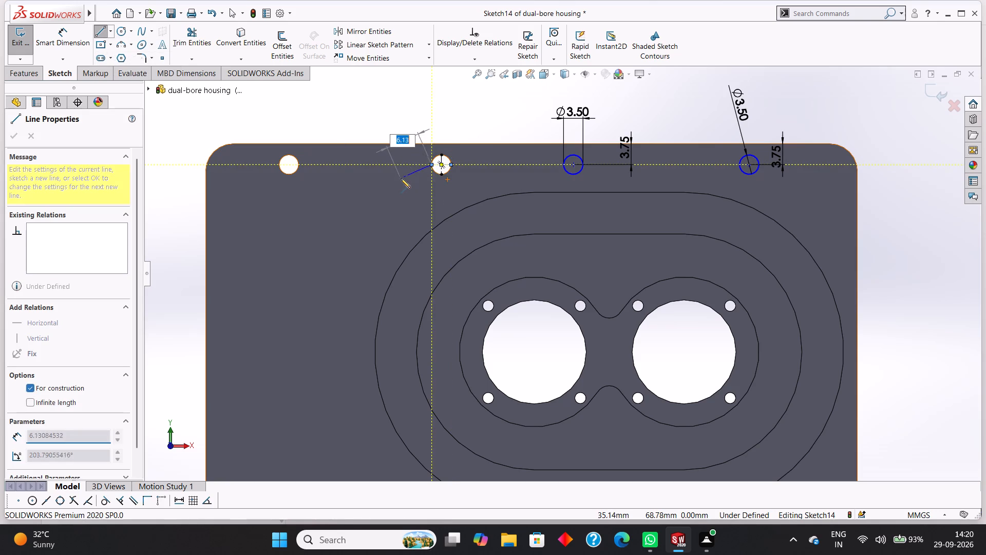
right_click(400, 178)
left_click(420, 181)
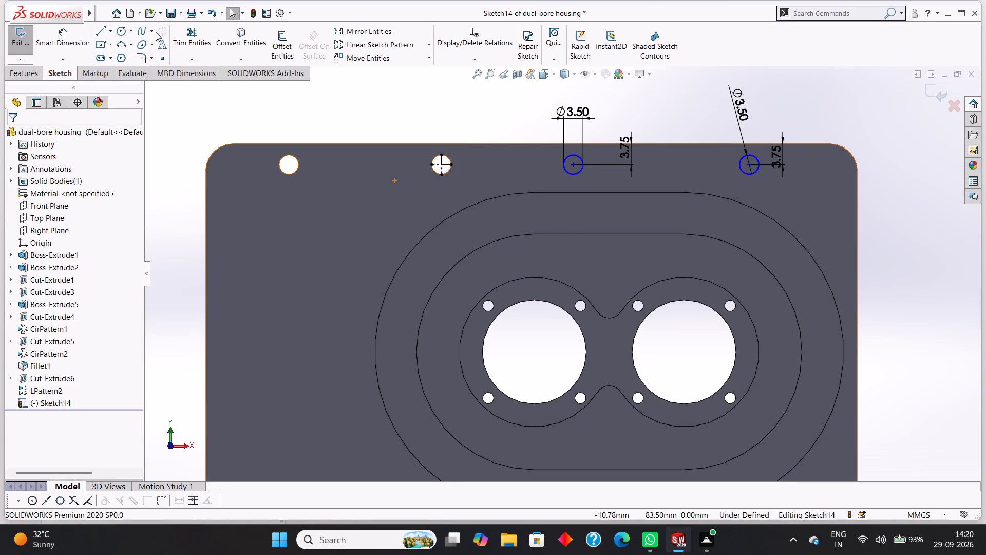
Dimension the first new circle's centre 35 mm from the centre of the second existing upper-edge hole.
left_click(55, 39)
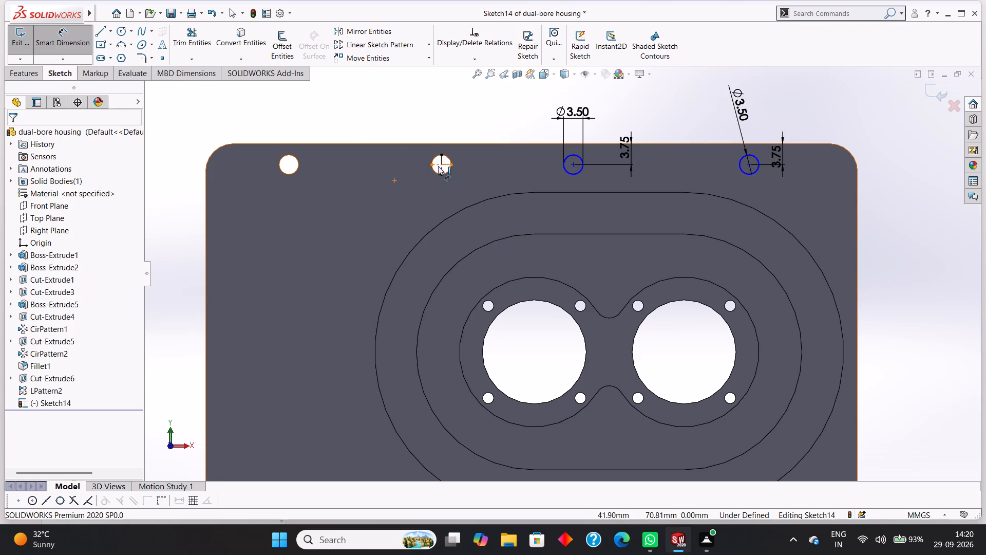
left_click(440, 163)
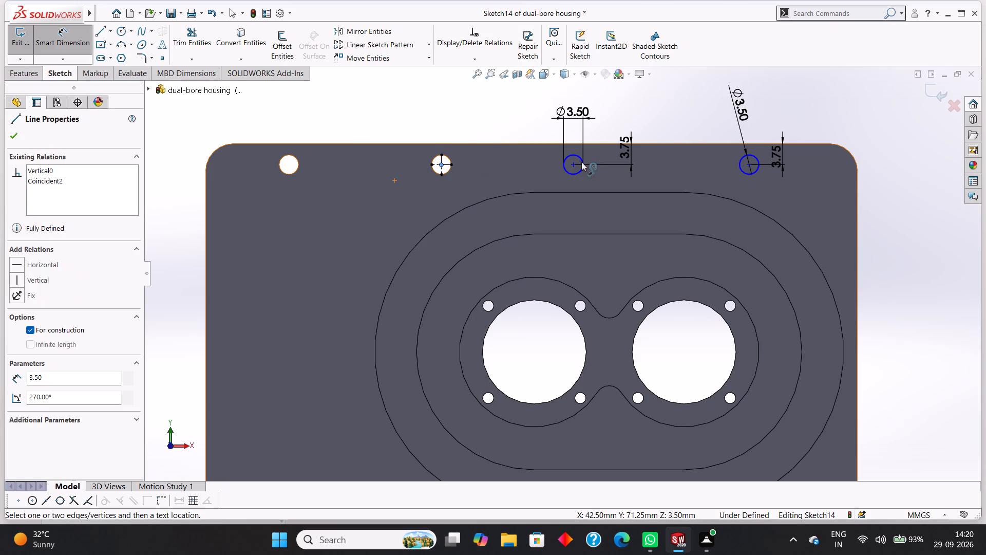
left_click(574, 164)
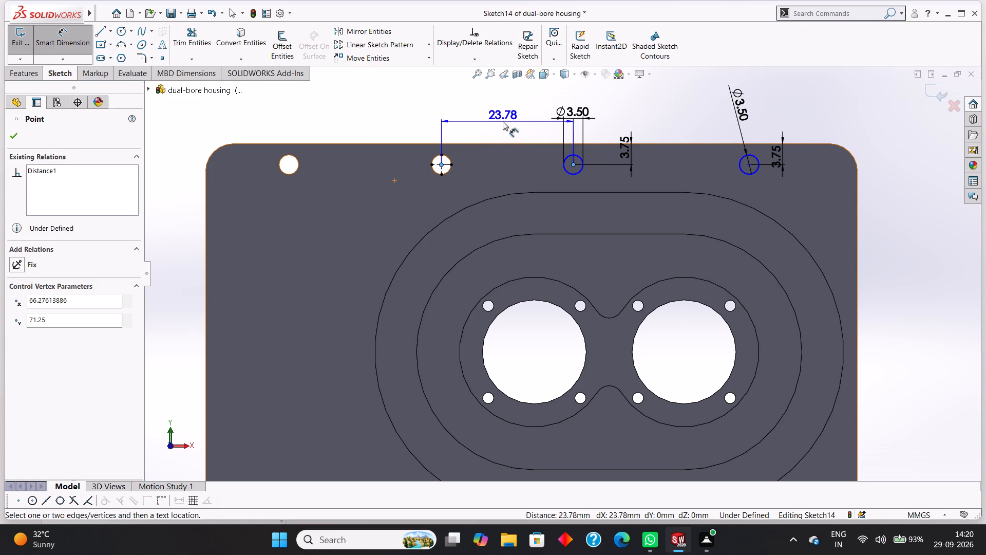
left_click(503, 122)
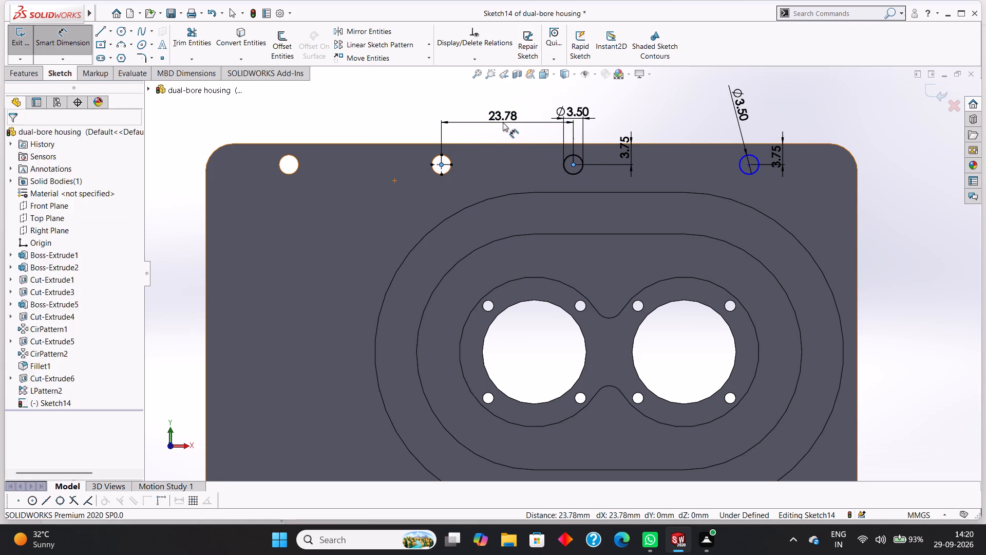
key("BackSpace")
type("35")
key("Return")
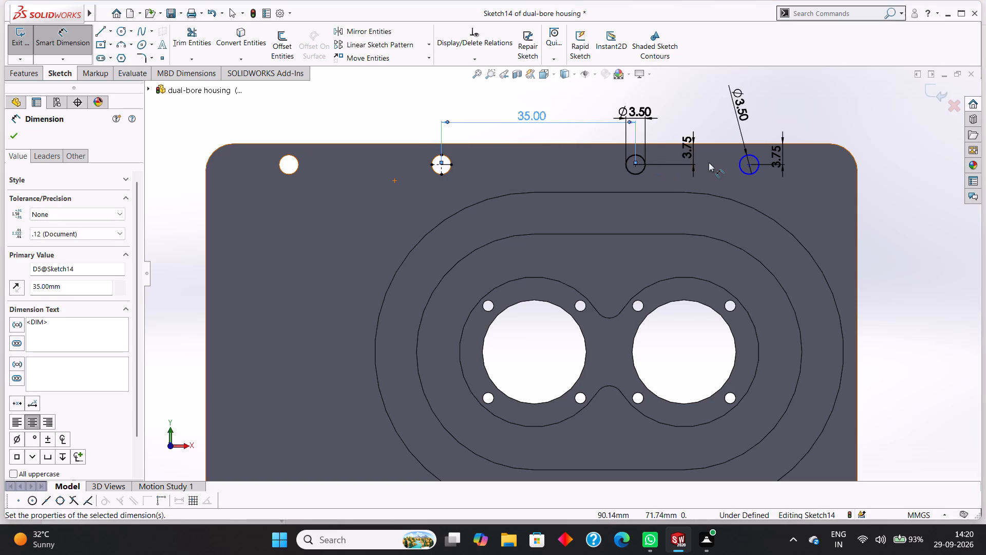
Dimension the centre-to-centre distance between the two new upper-edge circles as 27.5 mm.
left_click(636, 166)
left_click(749, 165)
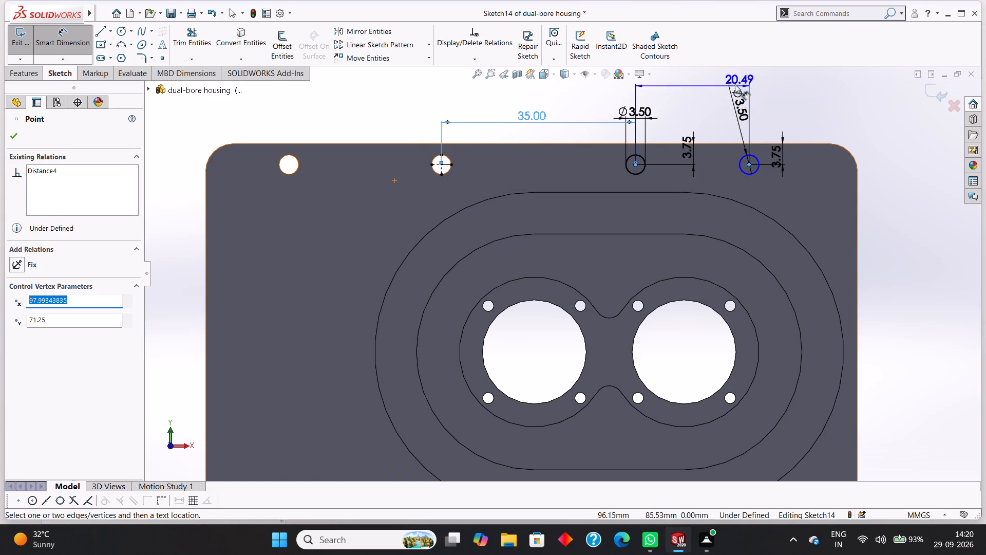
left_click(706, 81)
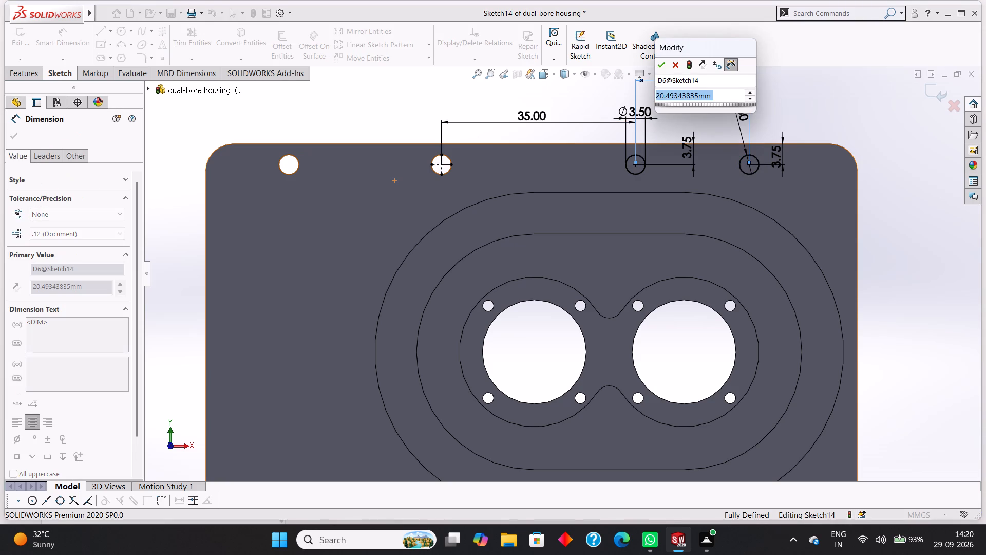
key("2")
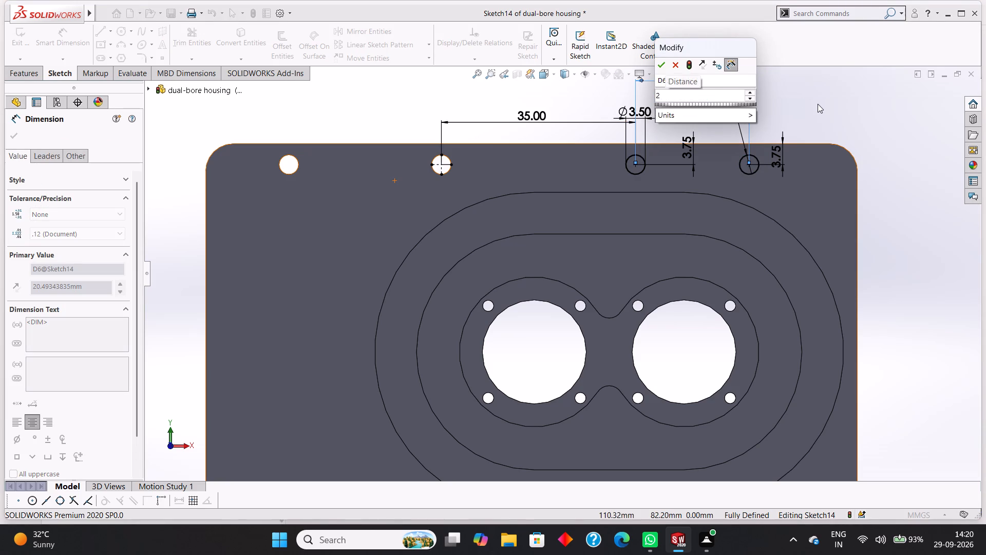
key("7")
type(".5")
key("Return")
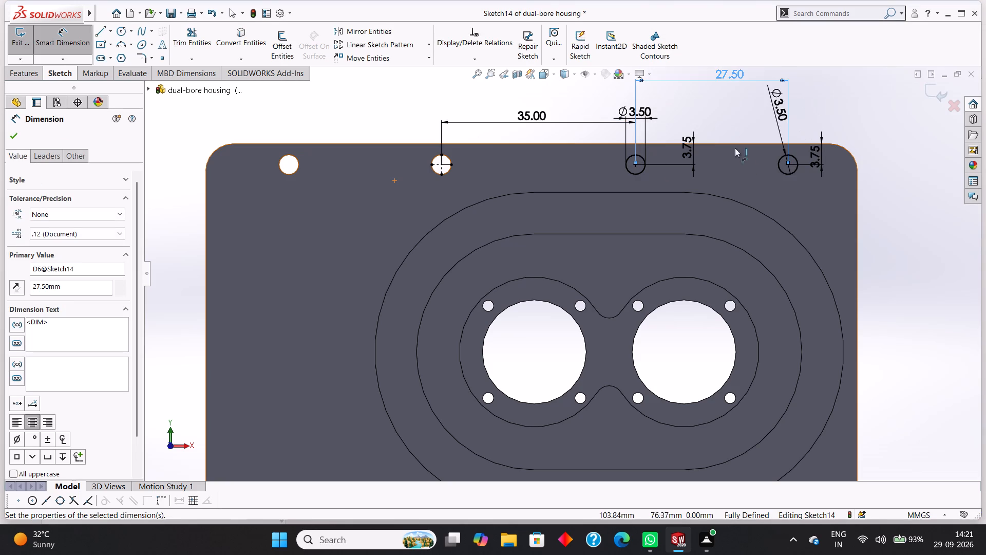
left_click(21, 134)
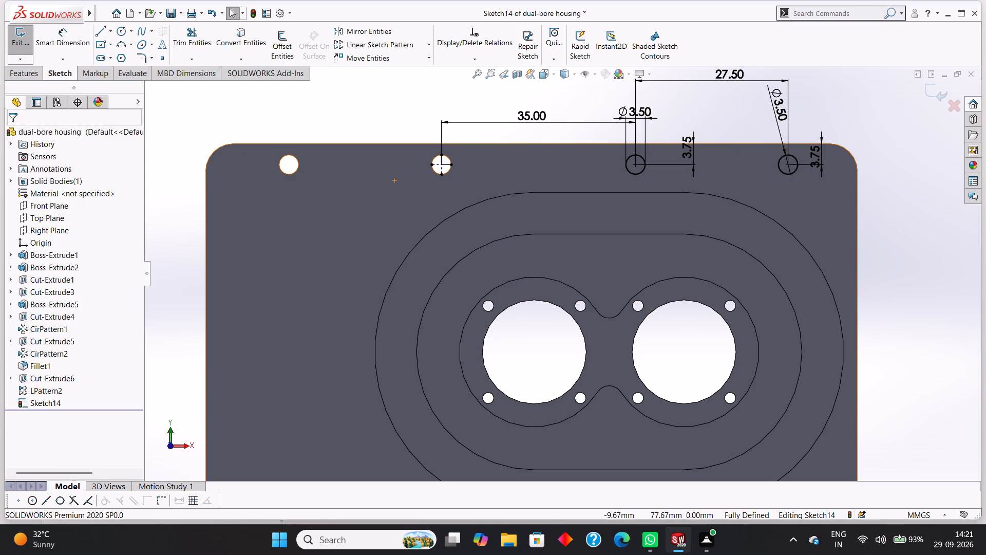
Extrude-cut the two 3.5 mm circles near the upper edge with a Through All end condition.
left_click(28, 79)
left_click(183, 45)
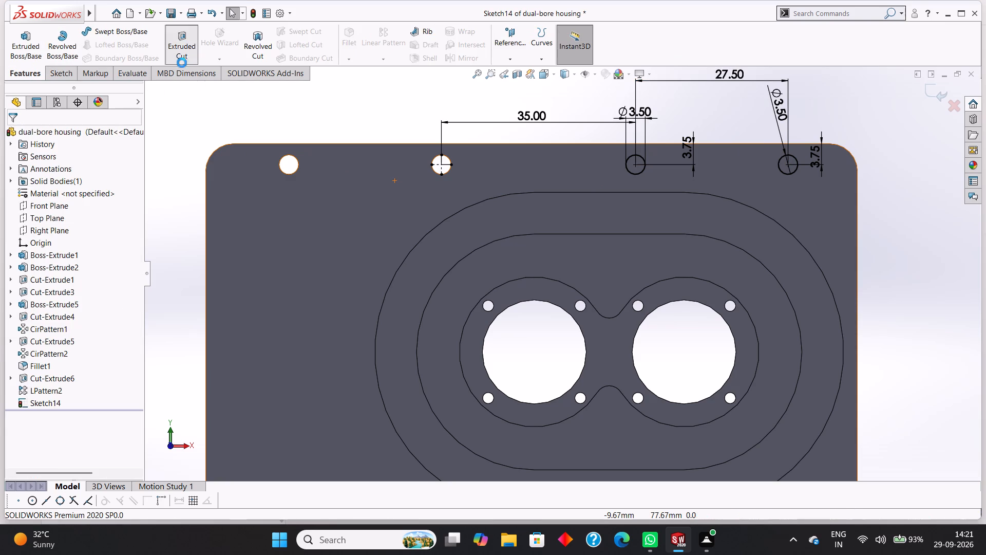
middle_click_drag(930, 227, 913, 169)
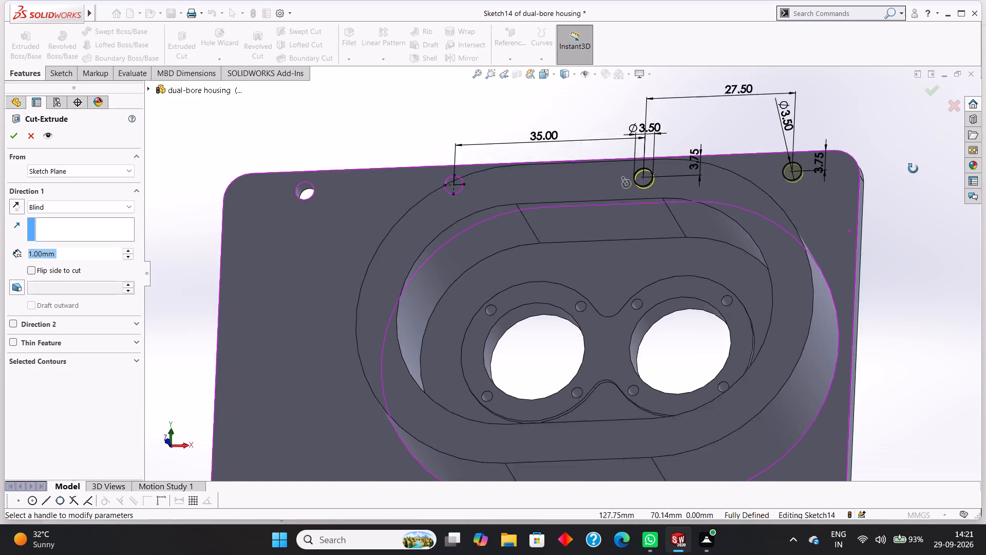
middle_click_drag(913, 169, 917, 168)
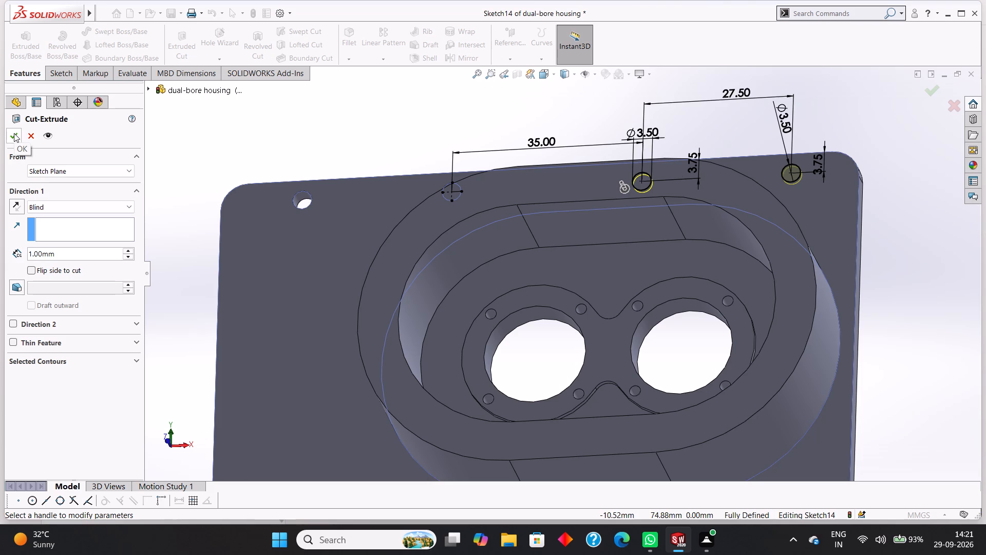
left_click(55, 203)
left_click(58, 224)
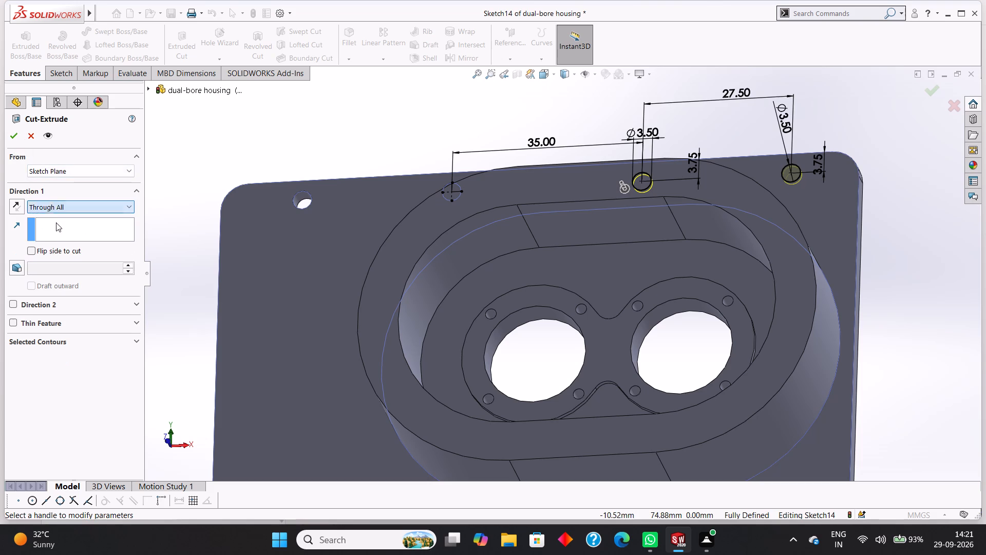
left_click(13, 134)
left_click(249, 126)
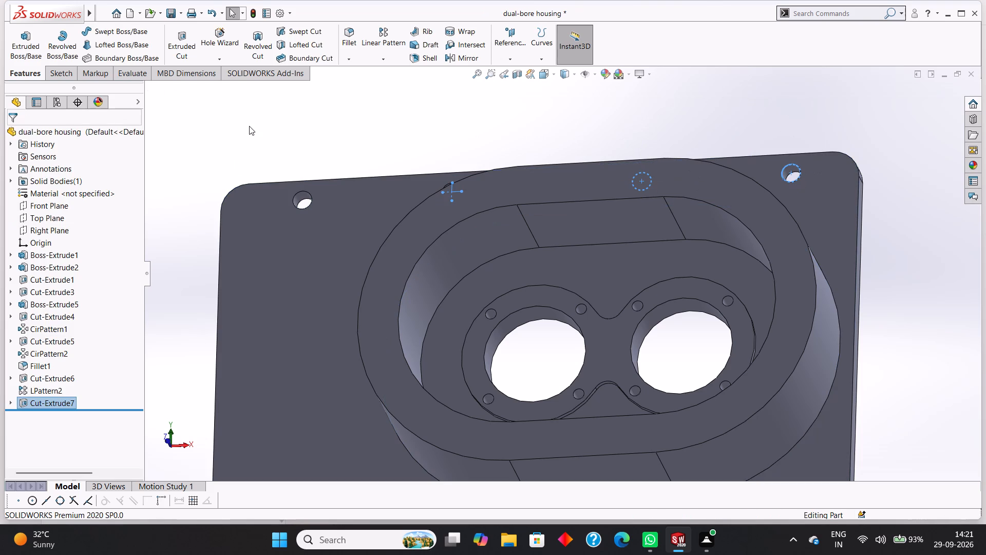
Start a new sketch on the base plate face, oriented face-on, and ready the Circle tool.
middle_click_drag(270, 127, 260, 155)
scroll(293, 165, "up", 1)
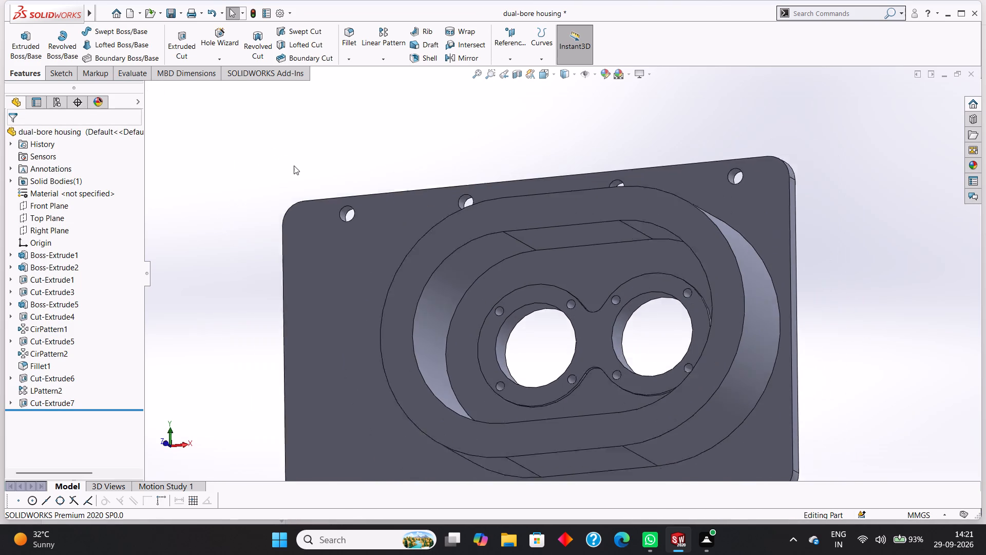
scroll(294, 165, "up", 1)
scroll(373, 213, "up", 1)
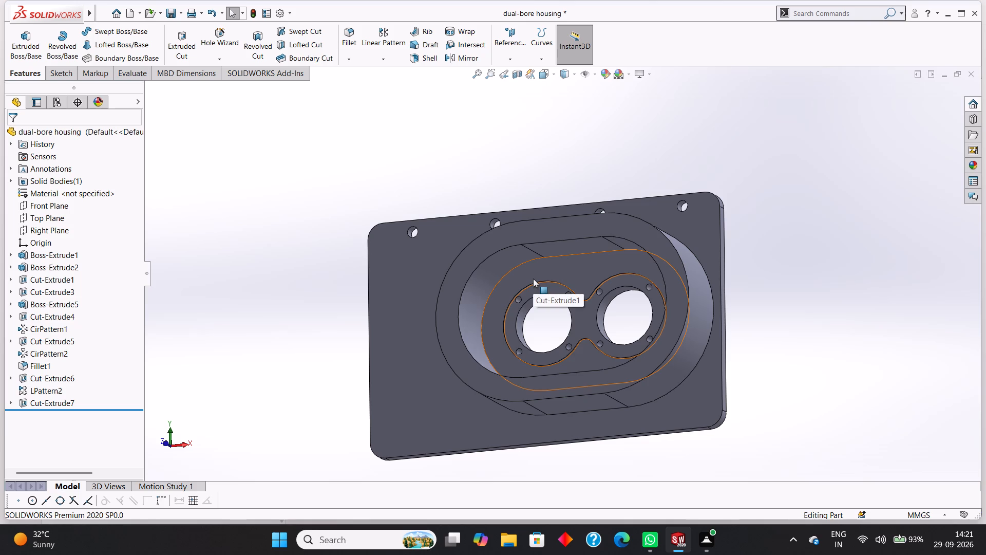
scroll(533, 279, "up", 1)
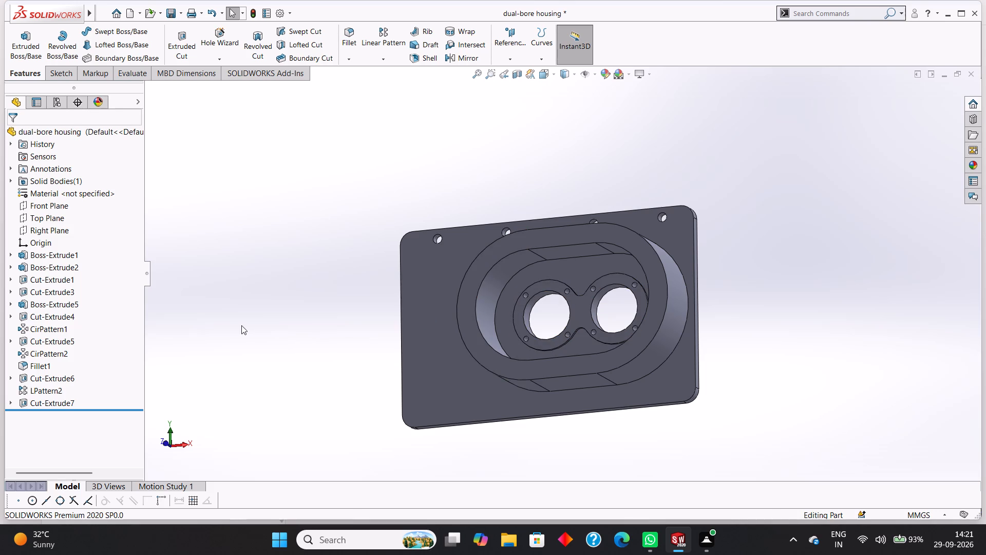
right_click(676, 240)
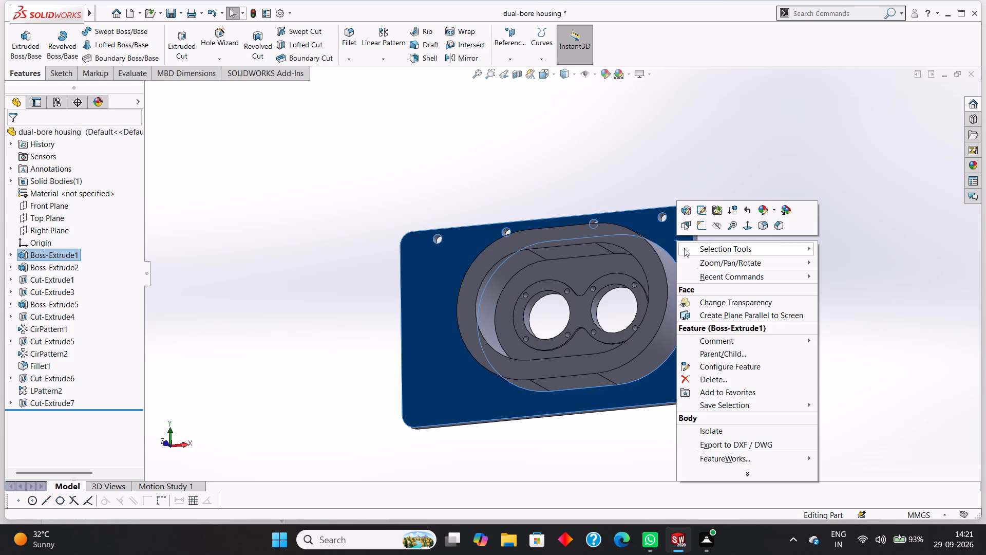
left_click(704, 226)
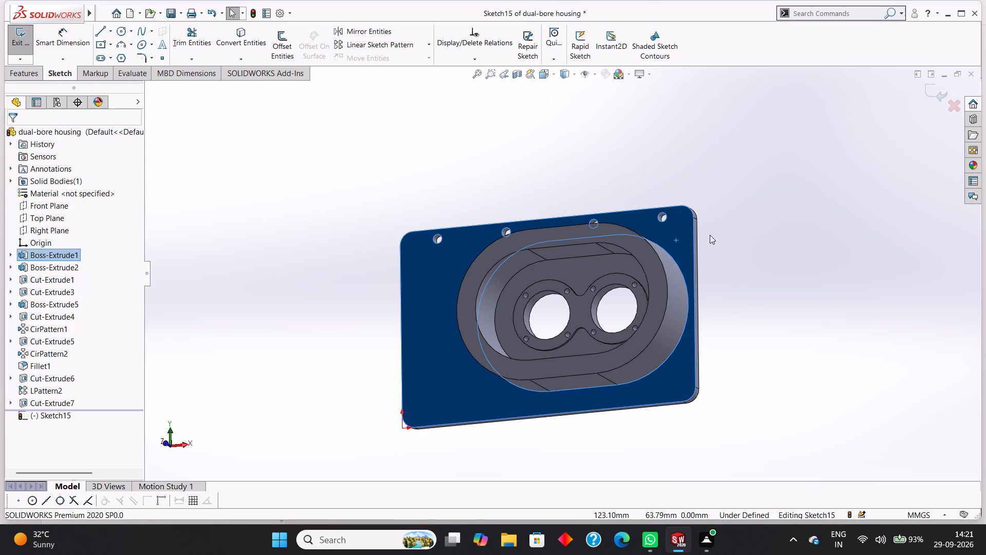
key("Escape")
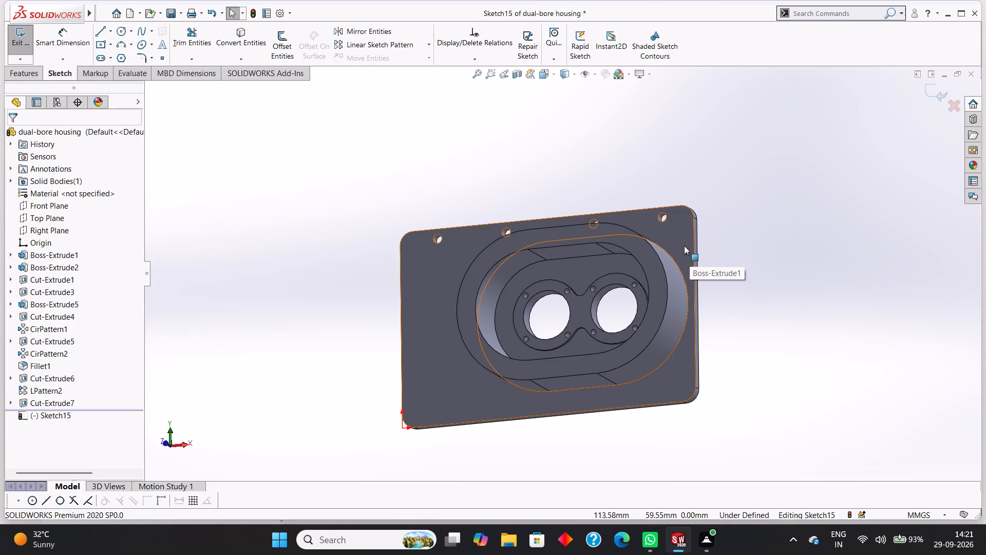
left_click(684, 245)
key("ctrl+8")
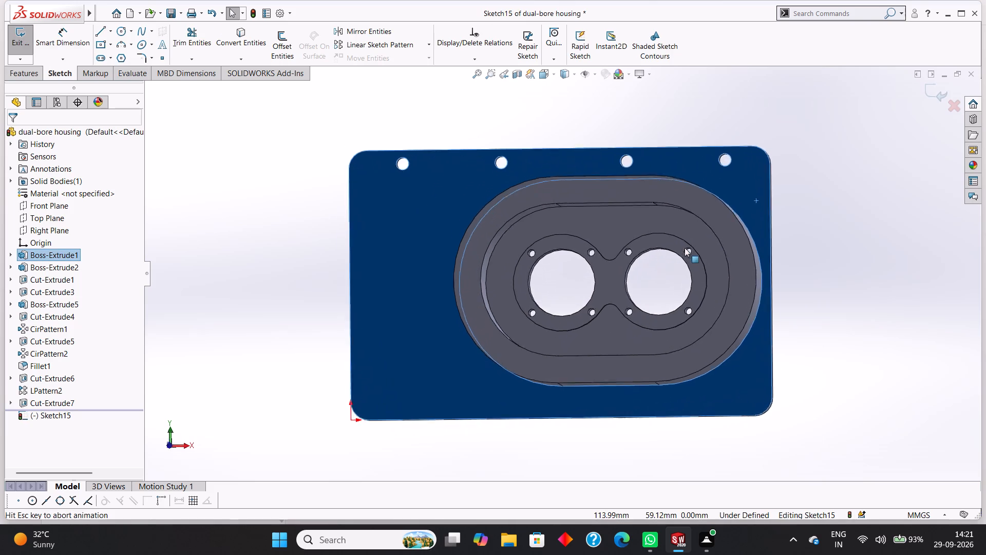
right_click(750, 179)
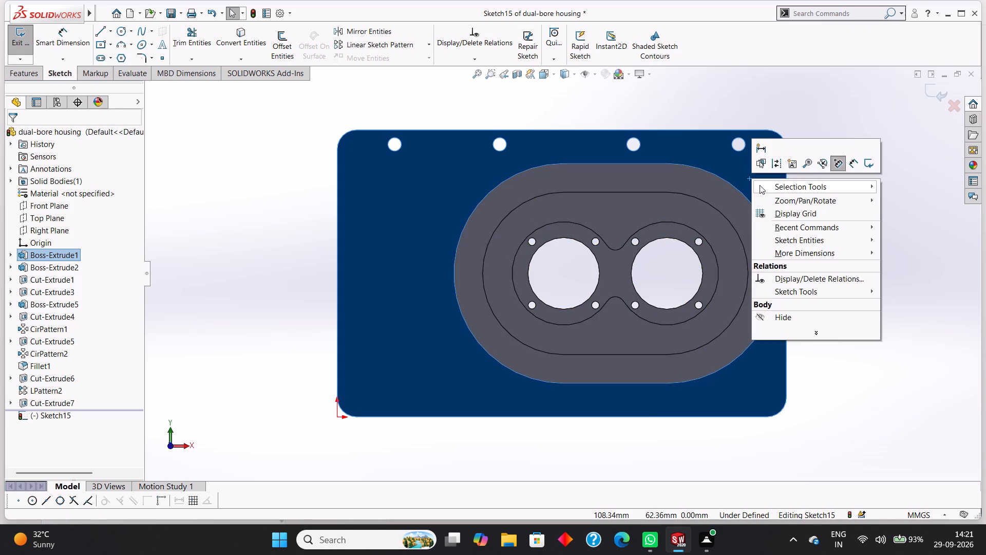
key("Escape")
key("Escape")
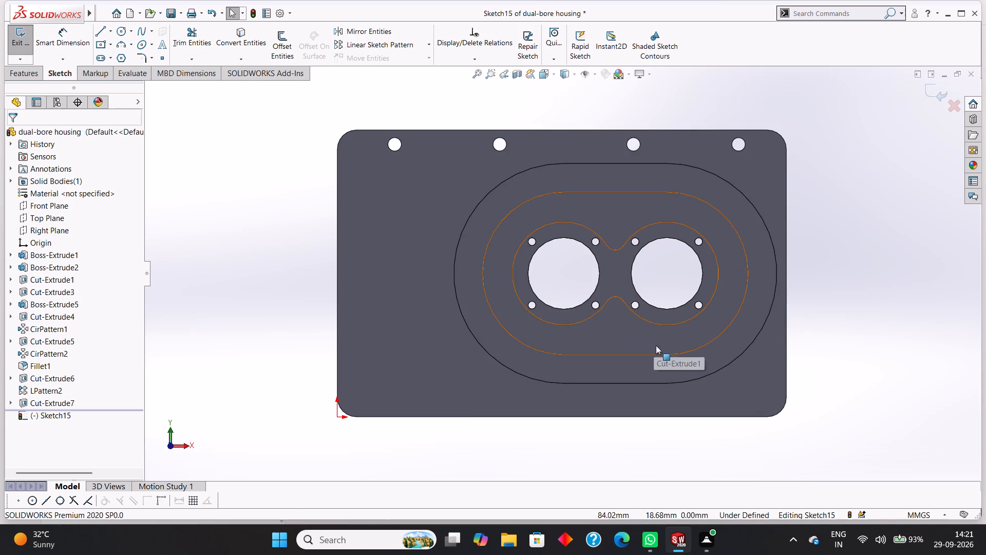
left_click(122, 32)
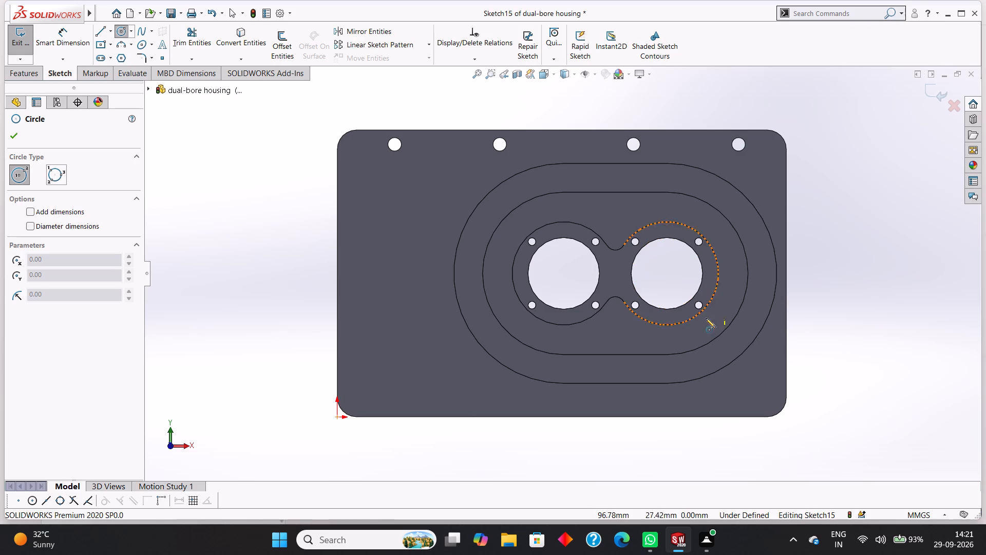
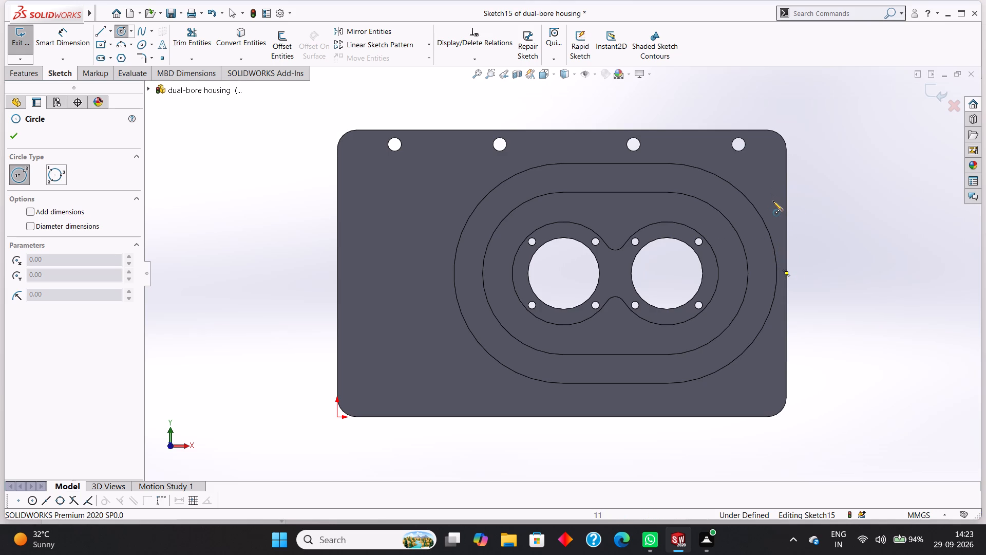
Sketch two circles near the plate's right edge, an upper one about 4.2 mm and a lower one about 5 mm in diameter.
left_click(773, 201)
left_click(779, 207)
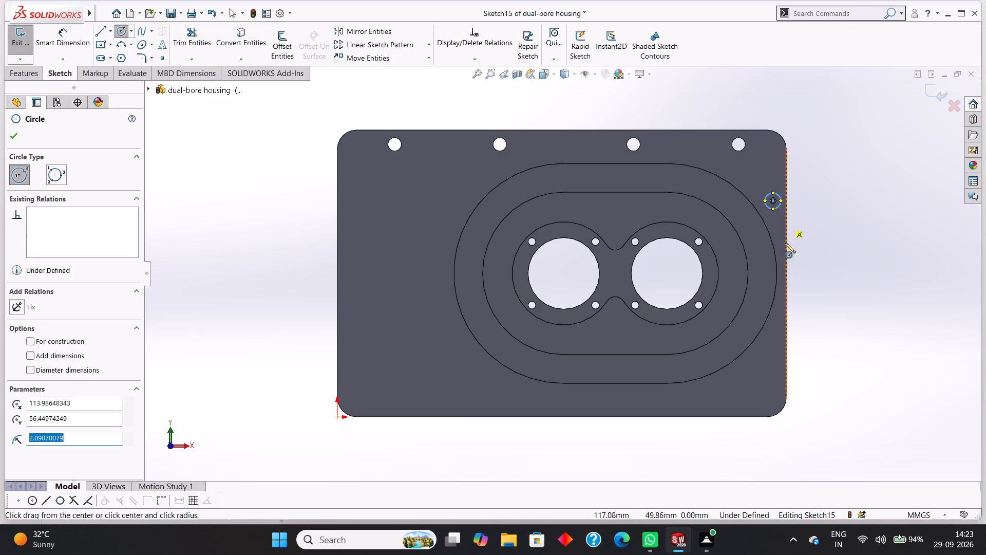
left_click(775, 374)
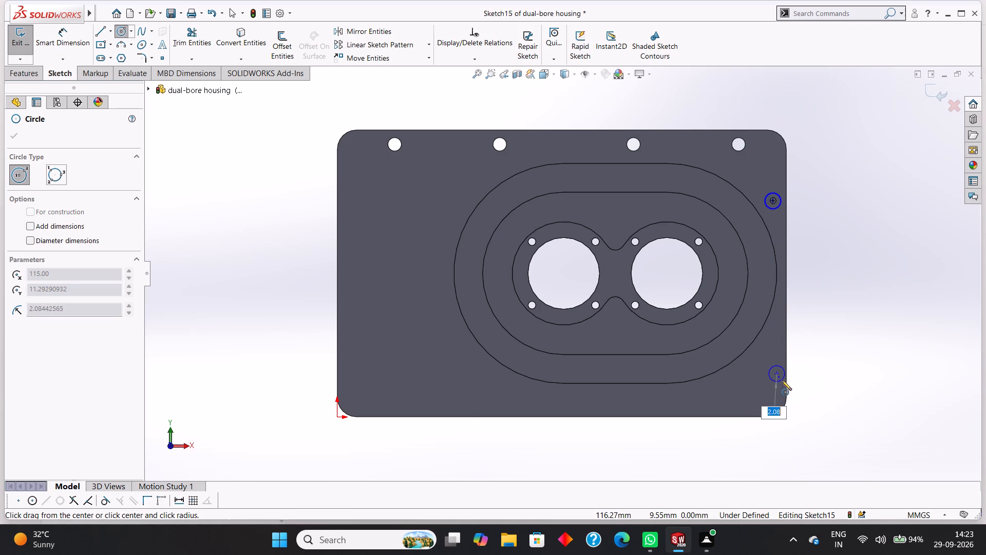
left_click(782, 382)
left_click(13, 134)
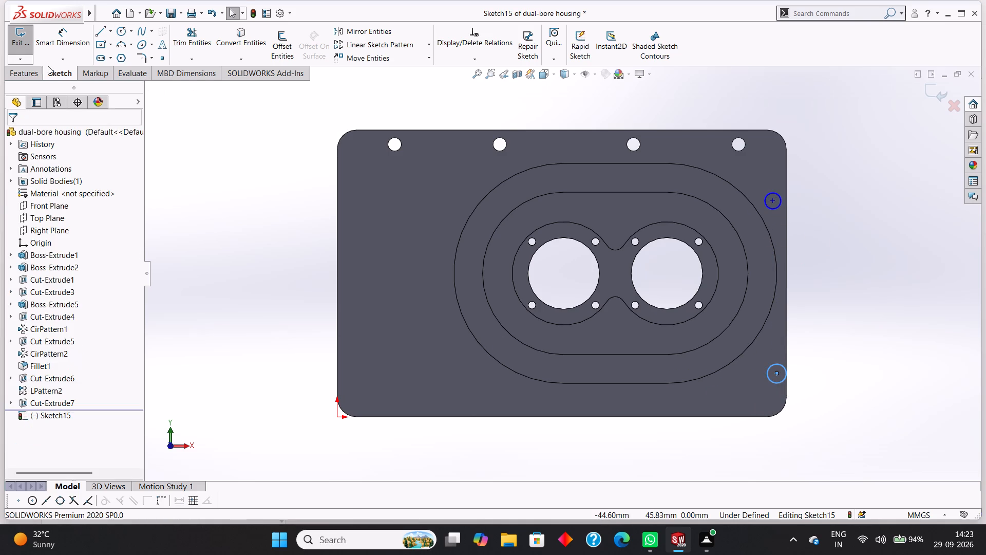
Dimension the diameters of both right-edge circles as 3.75 mm.
left_click(65, 34)
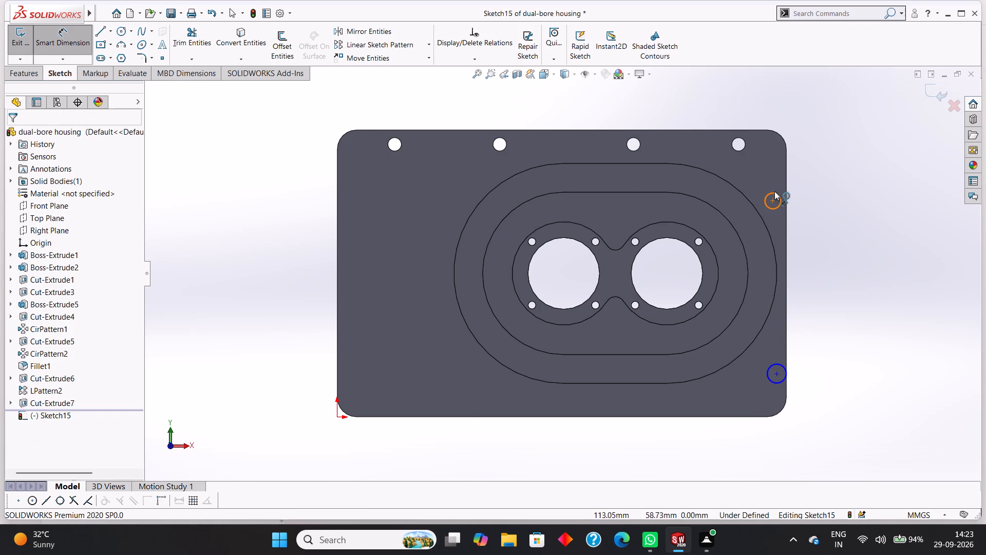
left_click(774, 191)
left_click(818, 194)
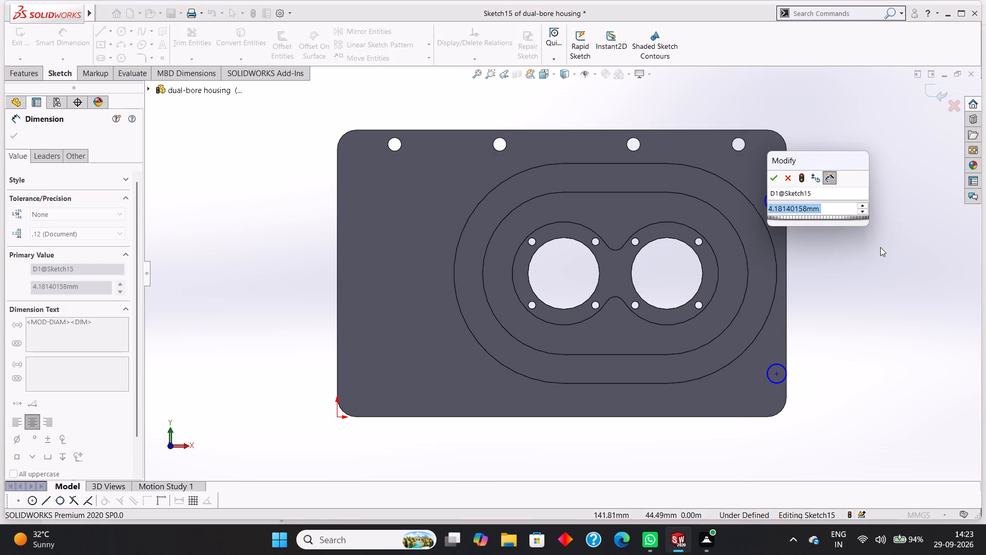
key("BackSpace")
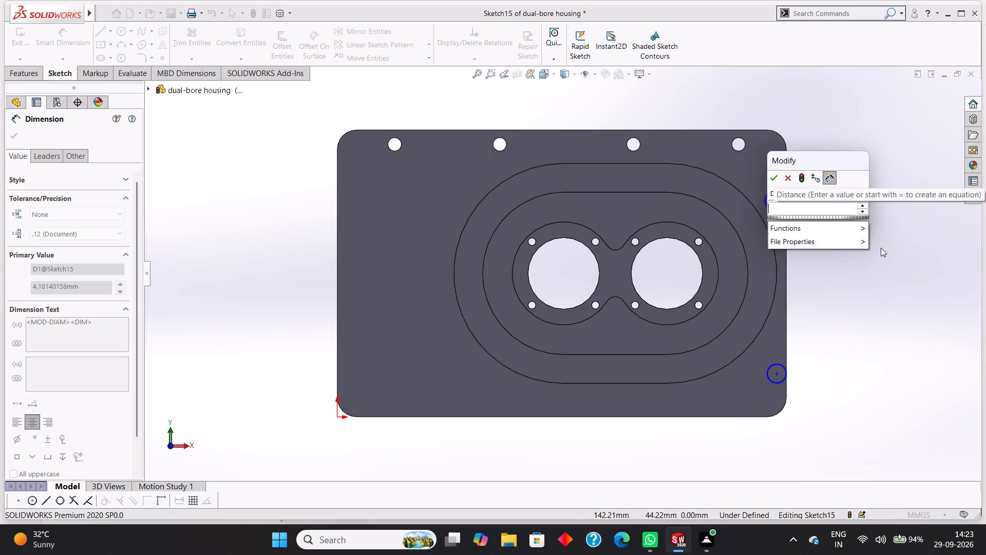
type("3.75")
key("Return")
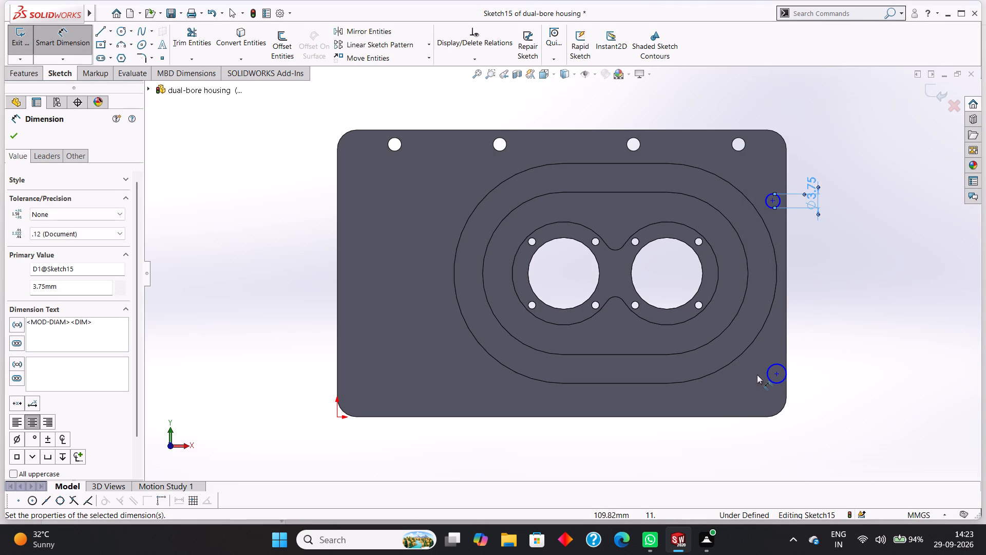
left_click(772, 367)
left_click(811, 367)
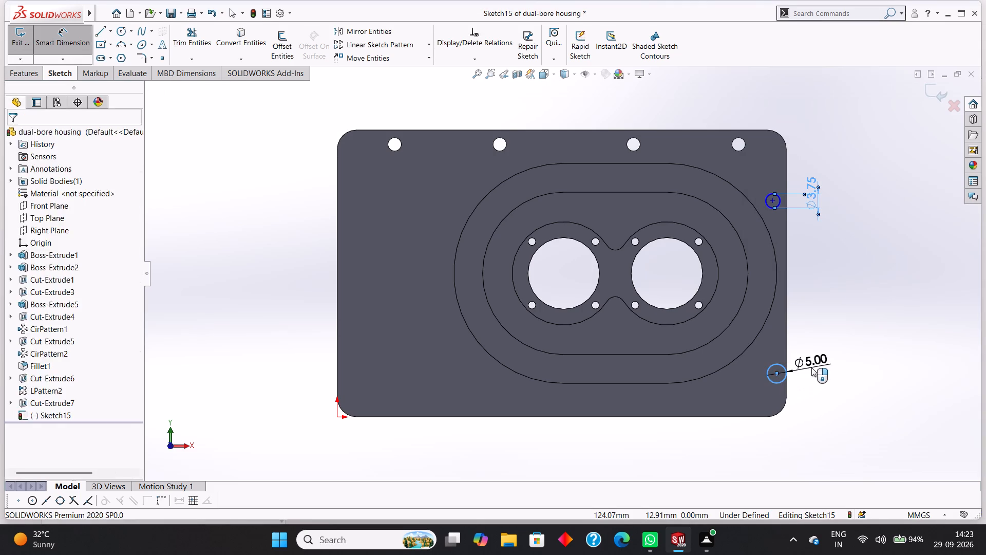
type("3.75")
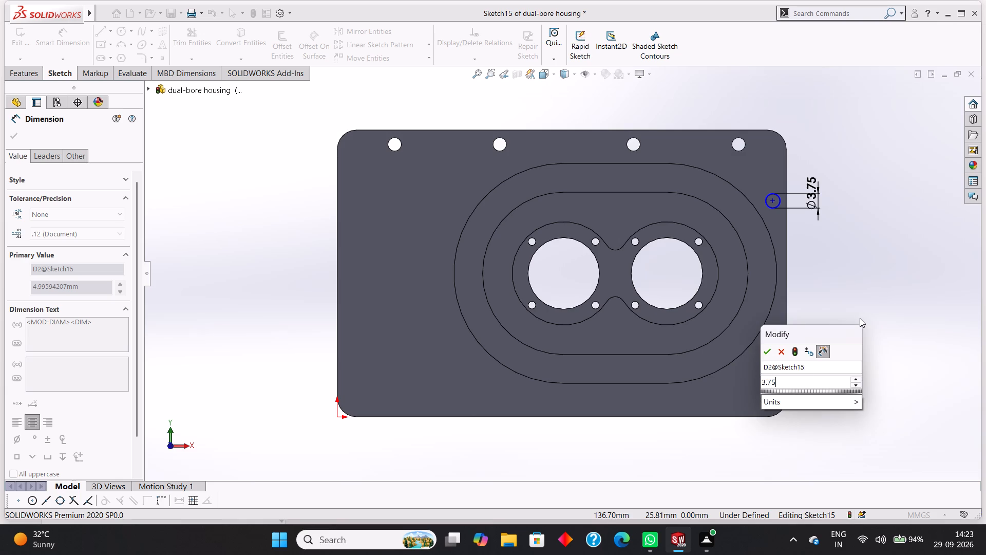
key("Return")
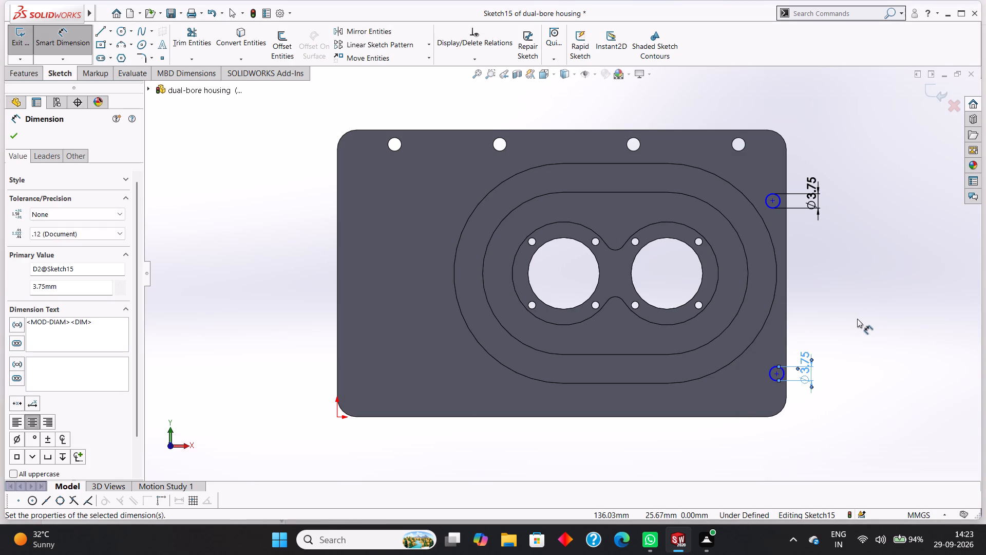
left_click(13, 140)
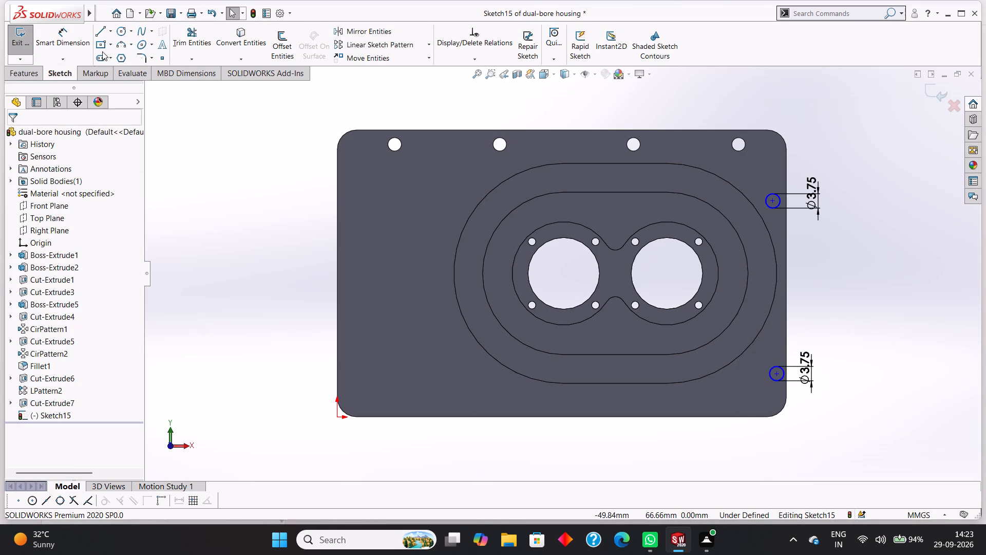
Dimension the upper circle's centre 3.75 mm from the plate's right edge.
left_click(66, 41)
scroll(771, 201, "down", 3)
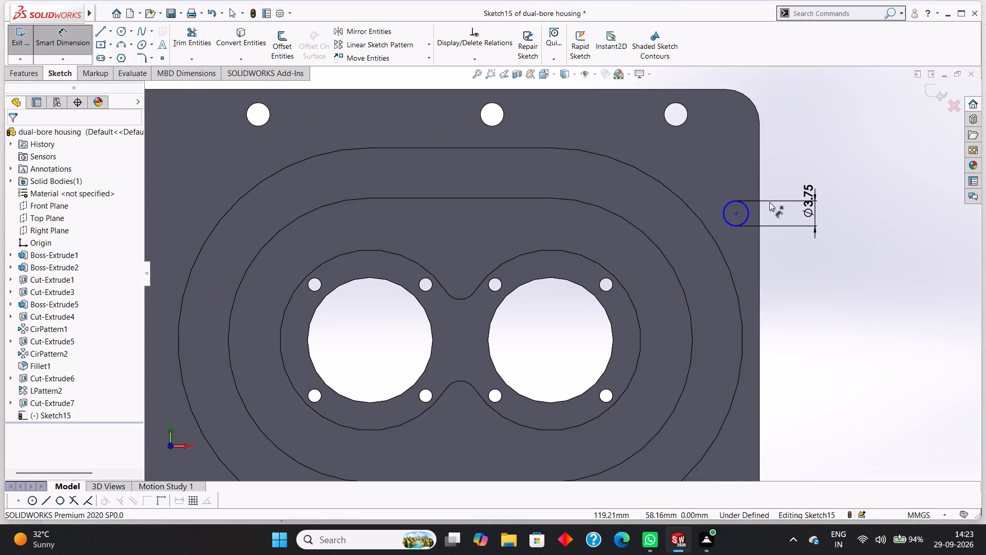
left_click(758, 207)
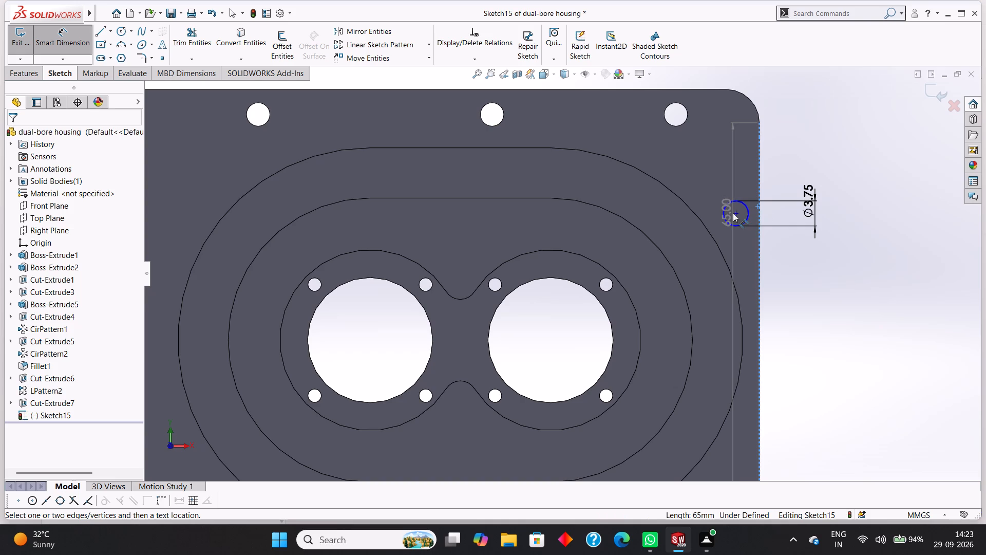
left_click(738, 212)
left_click(736, 169)
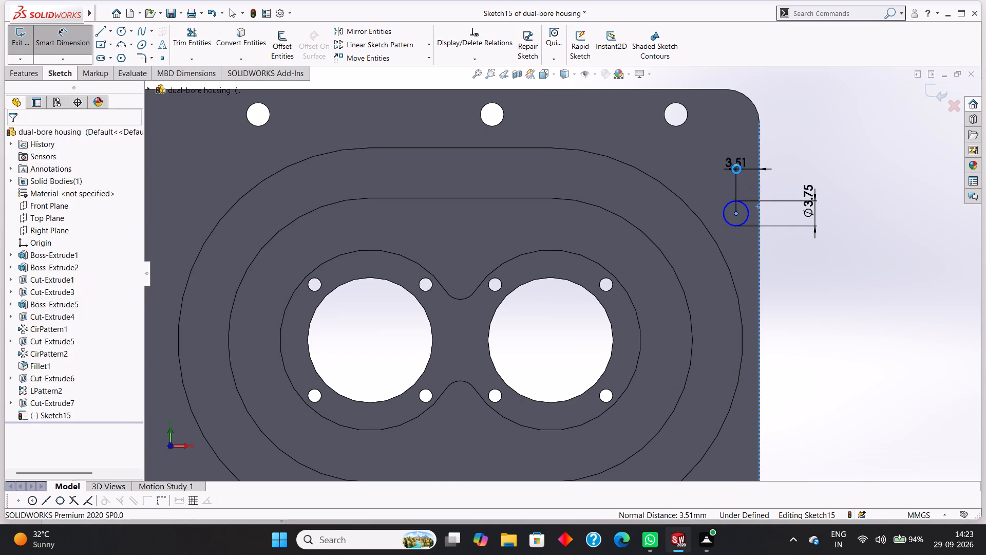
key("6")
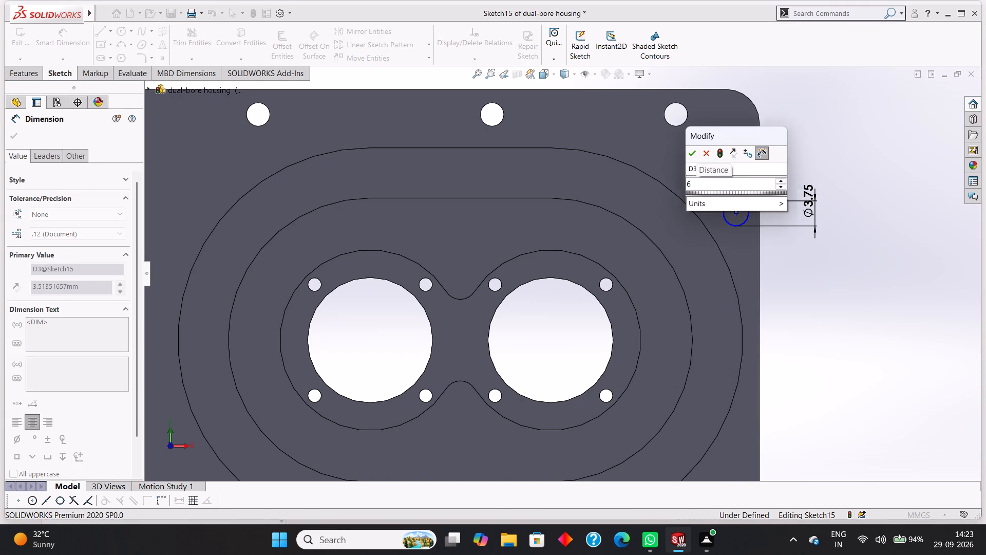
key("BackSpace")
key("BackSpace")
type("3.75")
key("Return")
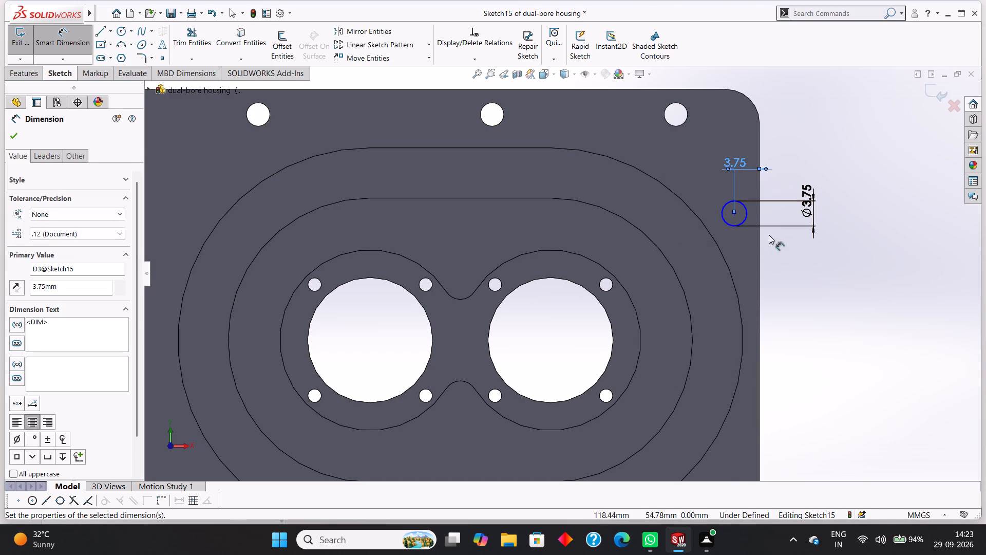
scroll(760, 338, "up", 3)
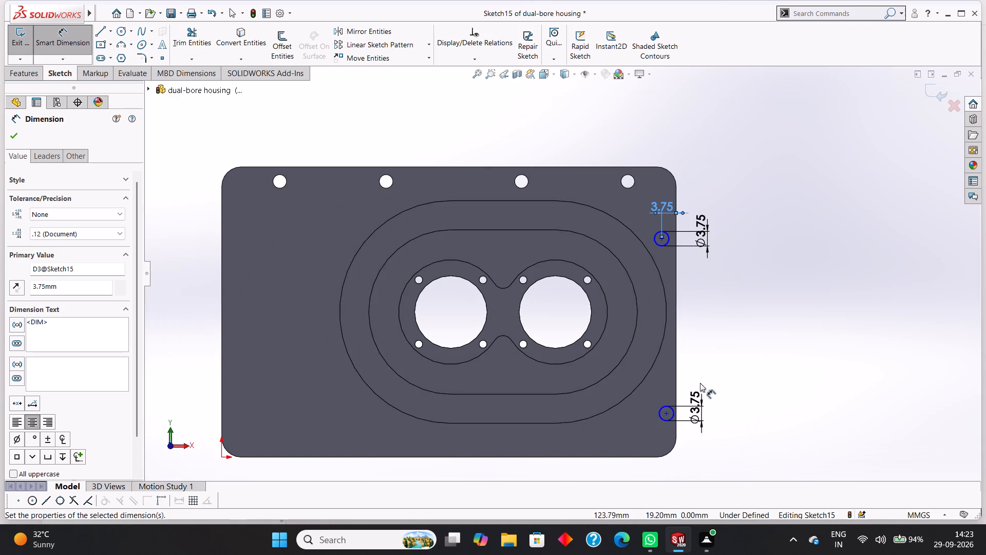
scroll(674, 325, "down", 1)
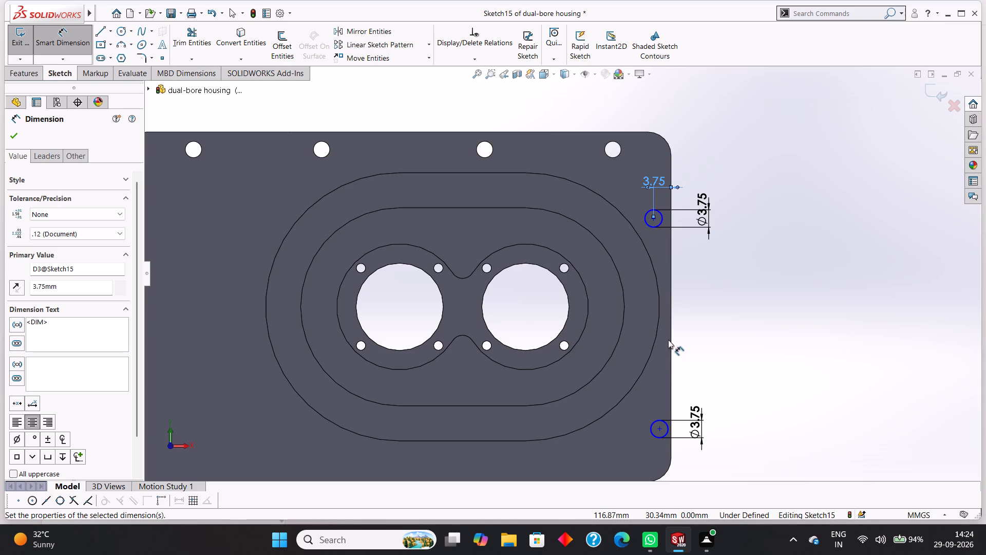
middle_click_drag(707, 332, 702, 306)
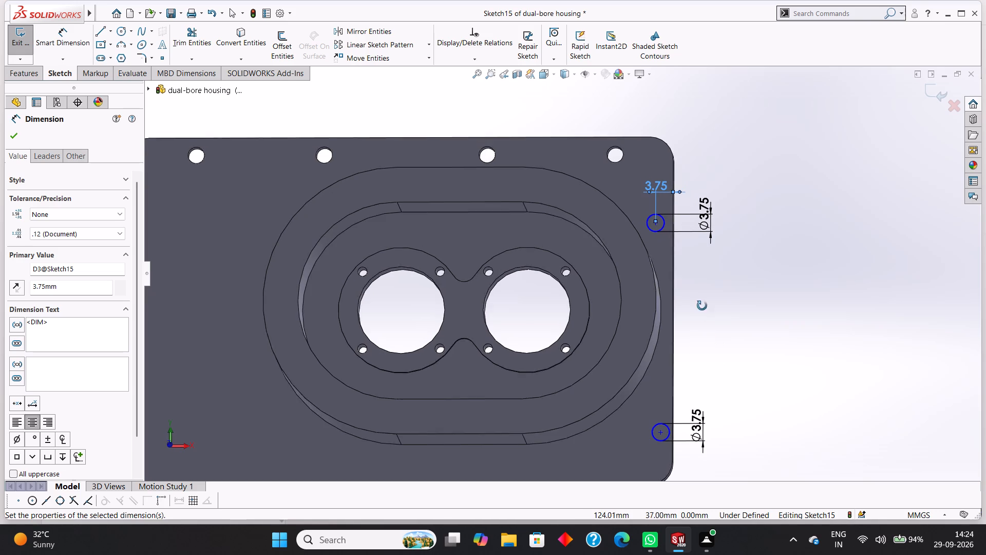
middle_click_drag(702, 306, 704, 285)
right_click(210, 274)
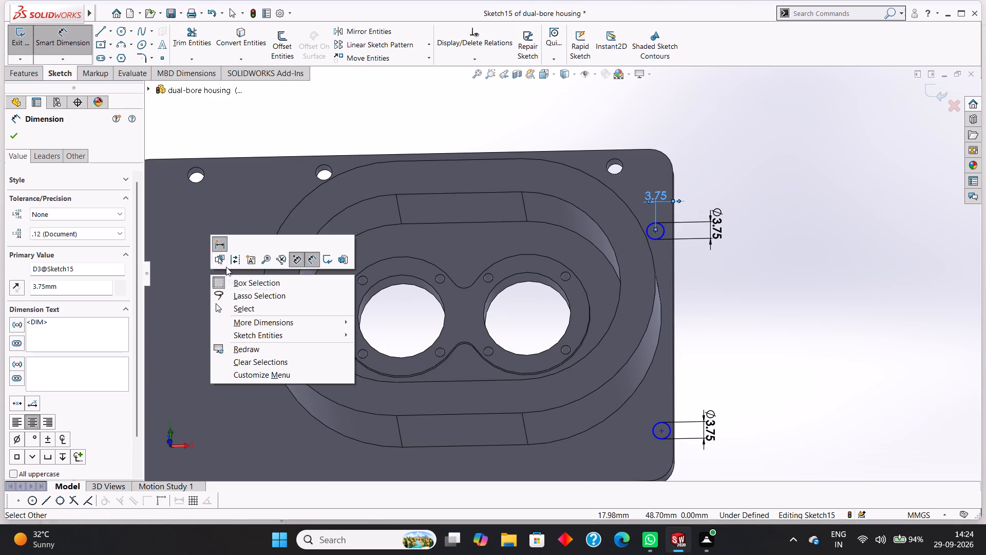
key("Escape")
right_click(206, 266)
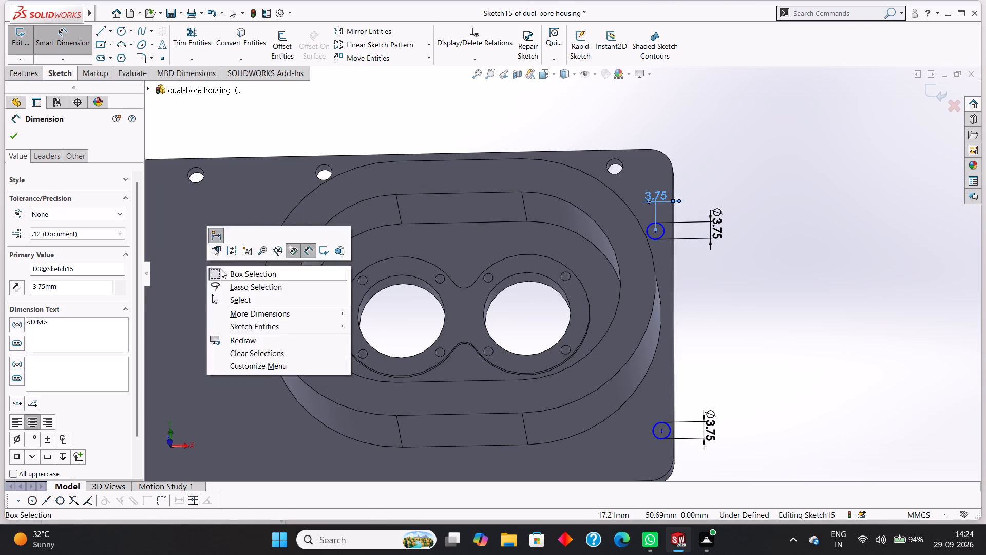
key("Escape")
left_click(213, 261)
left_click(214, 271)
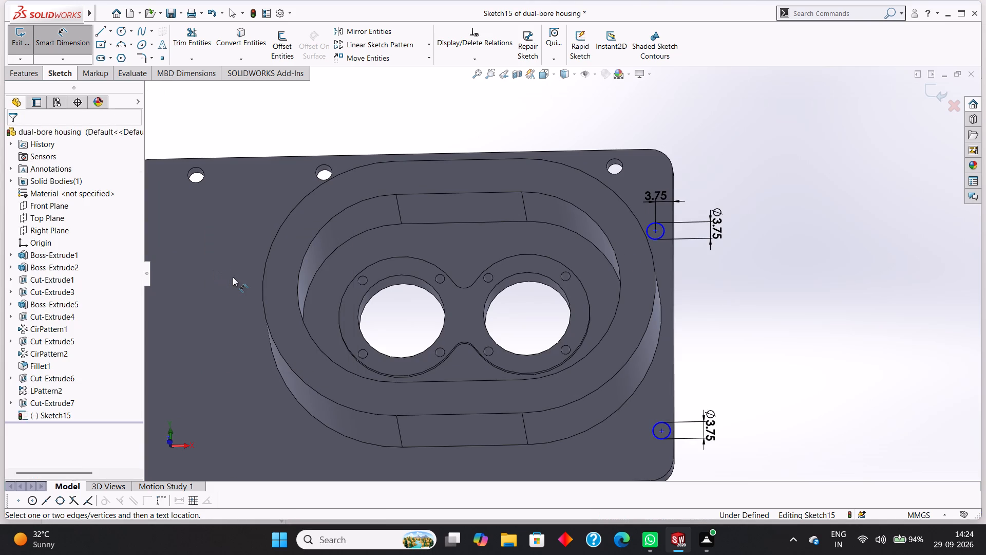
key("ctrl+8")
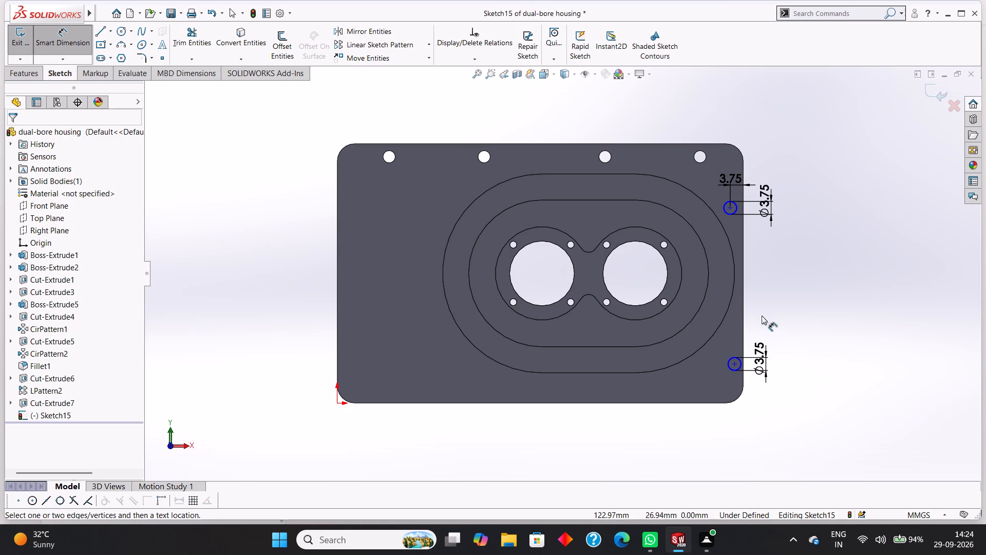
Dimension the lower circle's centre 3.75 mm from the plate's right edge.
scroll(743, 362, "down", 4)
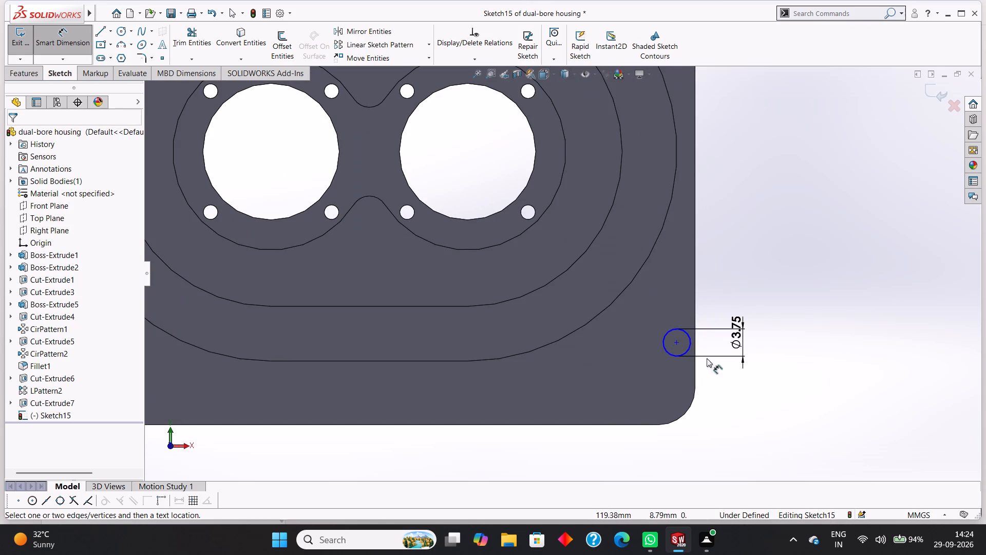
left_click(695, 336)
left_click(677, 341)
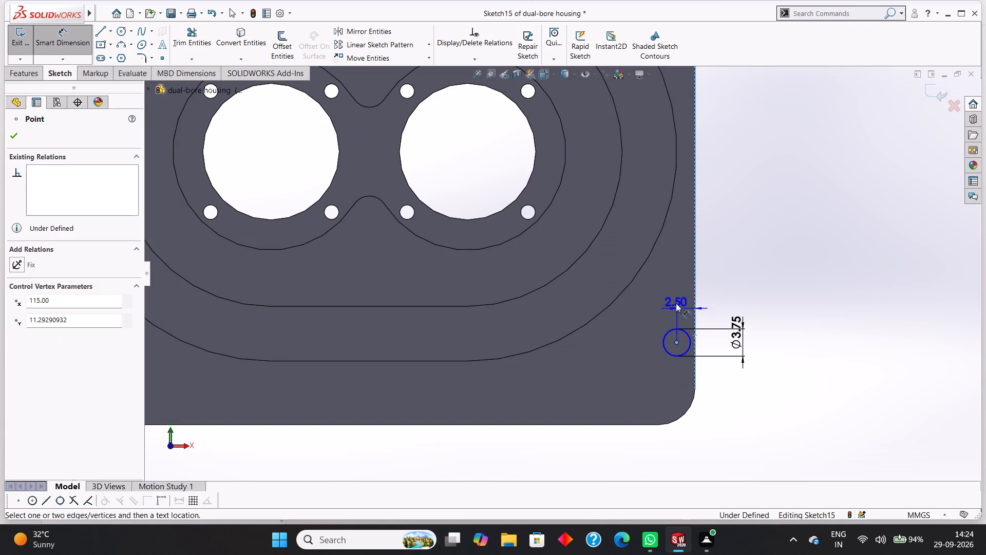
left_click(676, 302)
type("3.75")
key("Return")
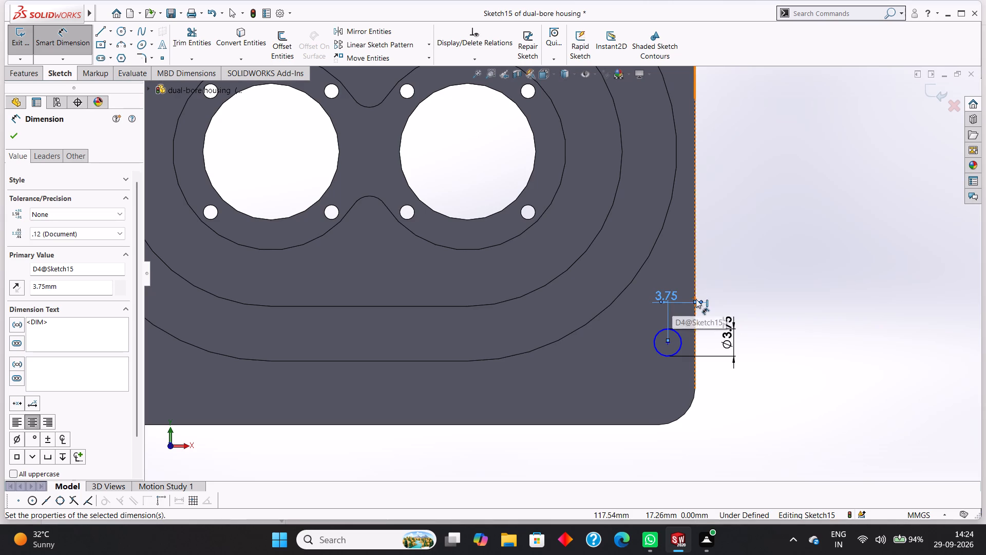
Sketch a third circle of about 2.3 mm radius near the plate's right edge, between the other two and level with the bore centres.
scroll(696, 299, "up", 2)
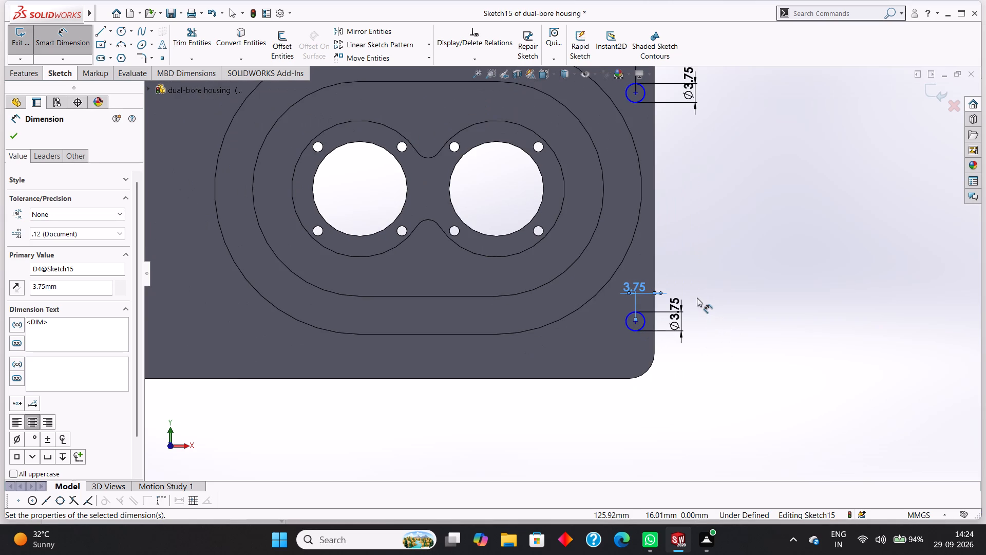
scroll(697, 298, "up", 1)
scroll(654, 199, "up", 2)
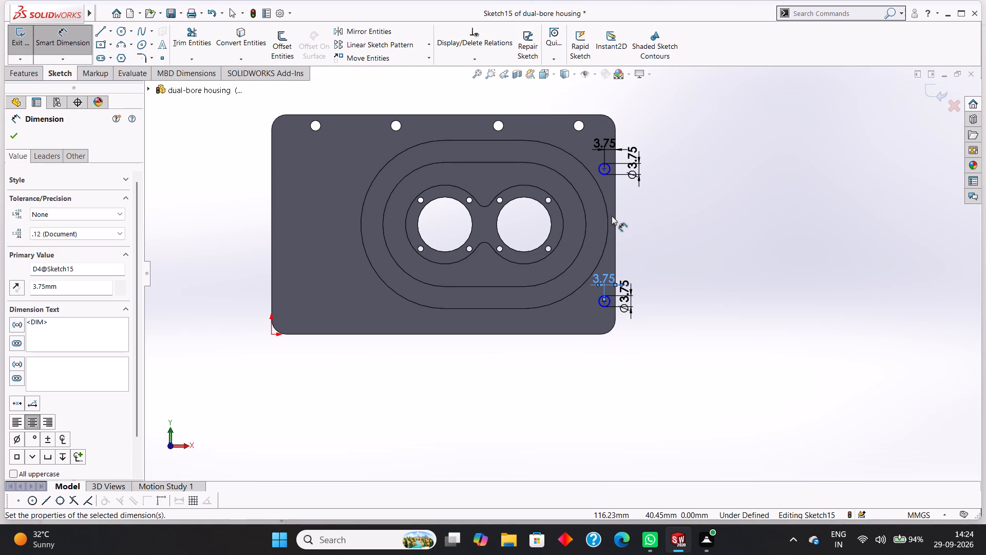
left_click(121, 31)
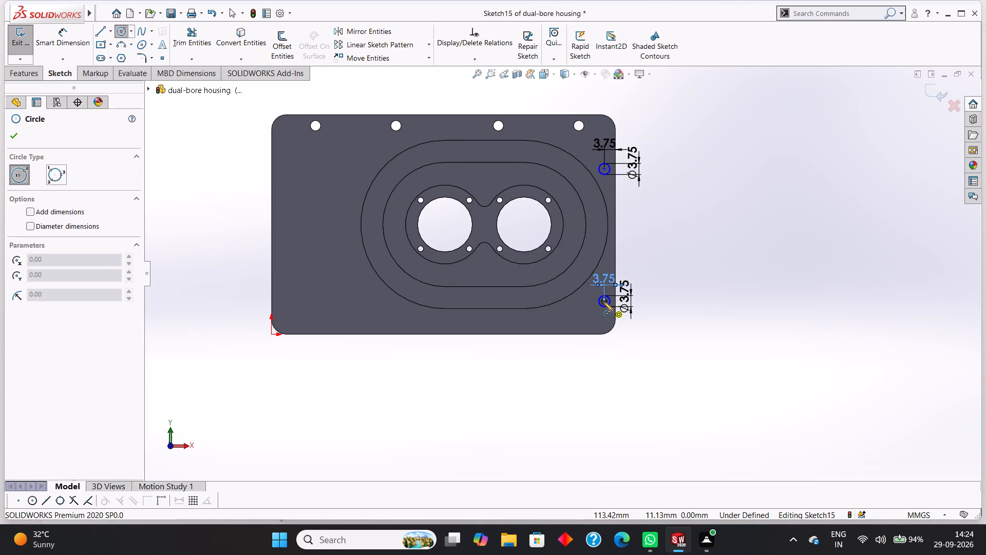
left_click(612, 224)
left_click(619, 225)
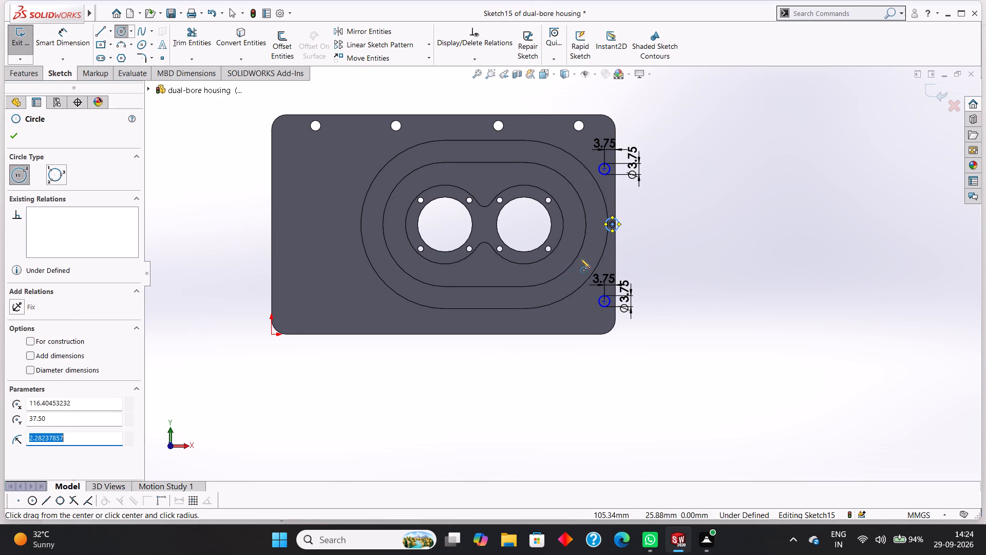
key("Escape")
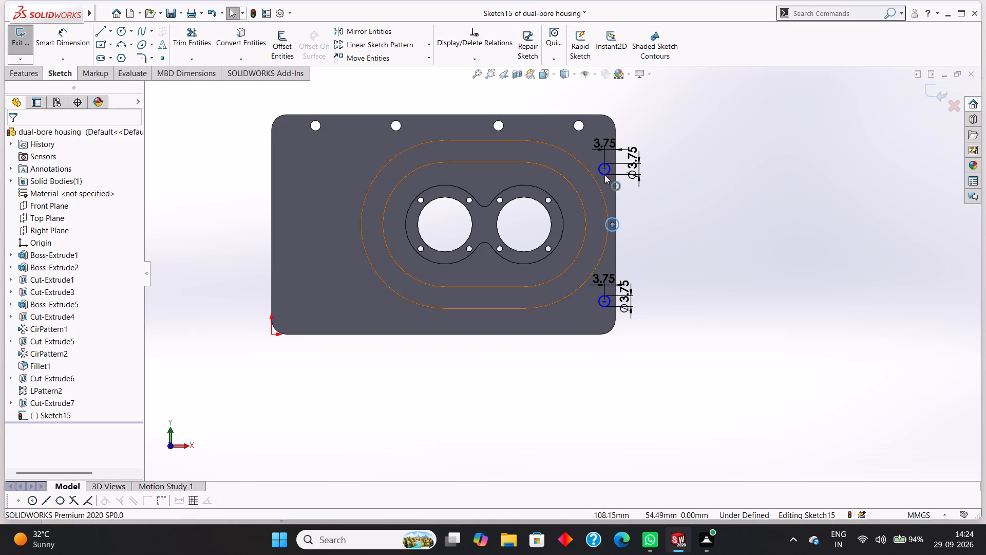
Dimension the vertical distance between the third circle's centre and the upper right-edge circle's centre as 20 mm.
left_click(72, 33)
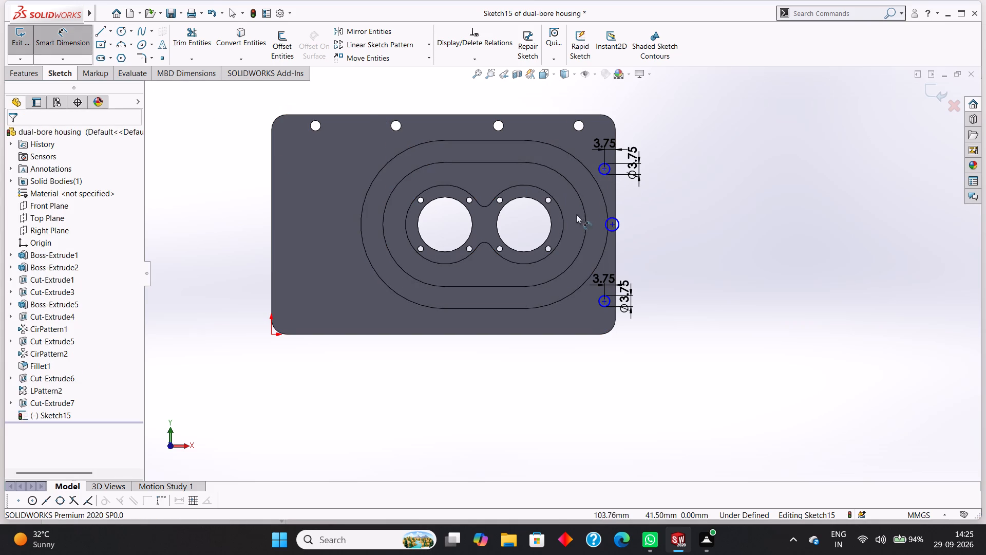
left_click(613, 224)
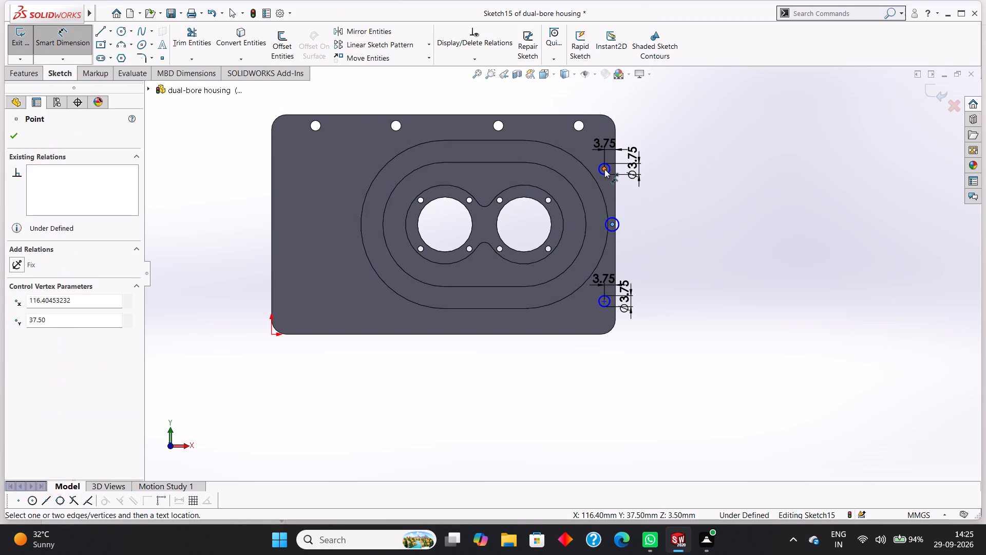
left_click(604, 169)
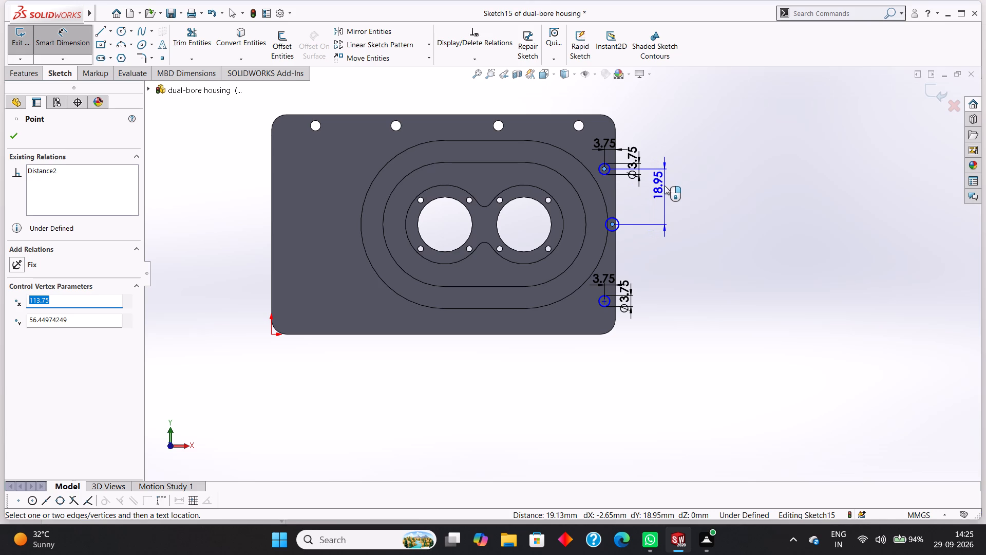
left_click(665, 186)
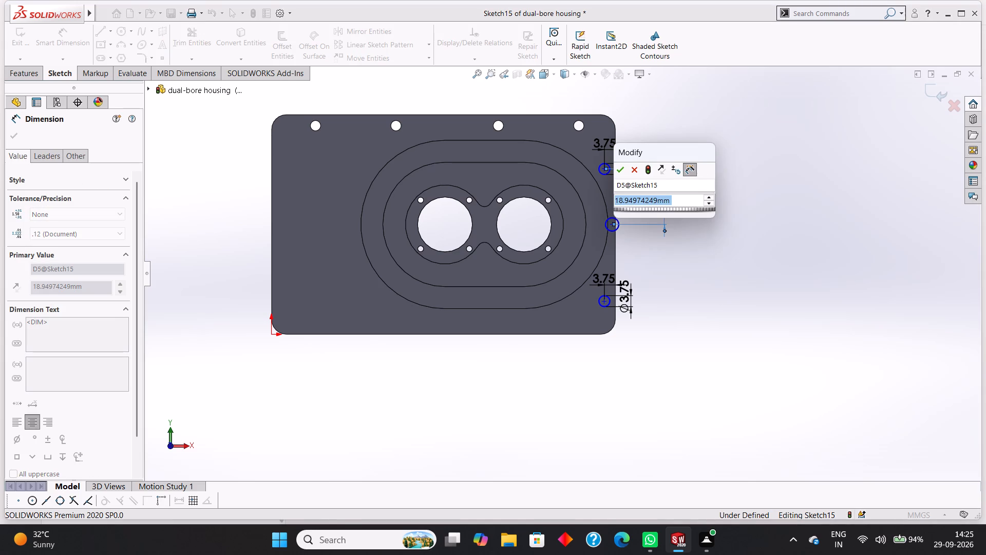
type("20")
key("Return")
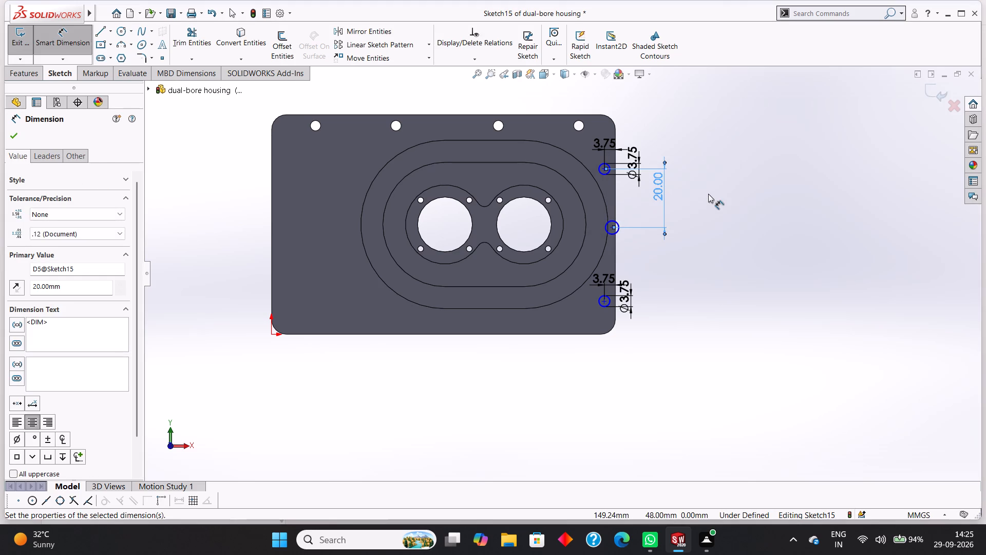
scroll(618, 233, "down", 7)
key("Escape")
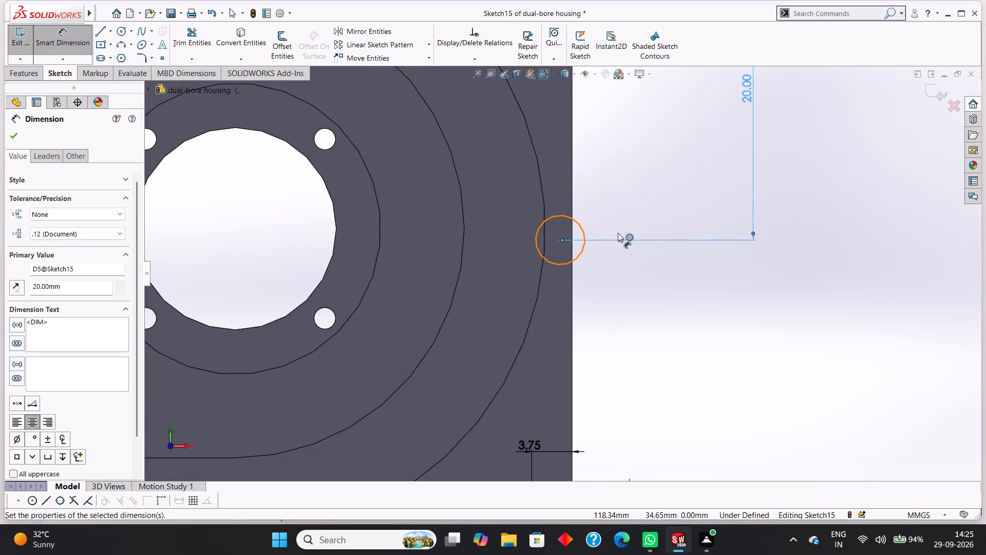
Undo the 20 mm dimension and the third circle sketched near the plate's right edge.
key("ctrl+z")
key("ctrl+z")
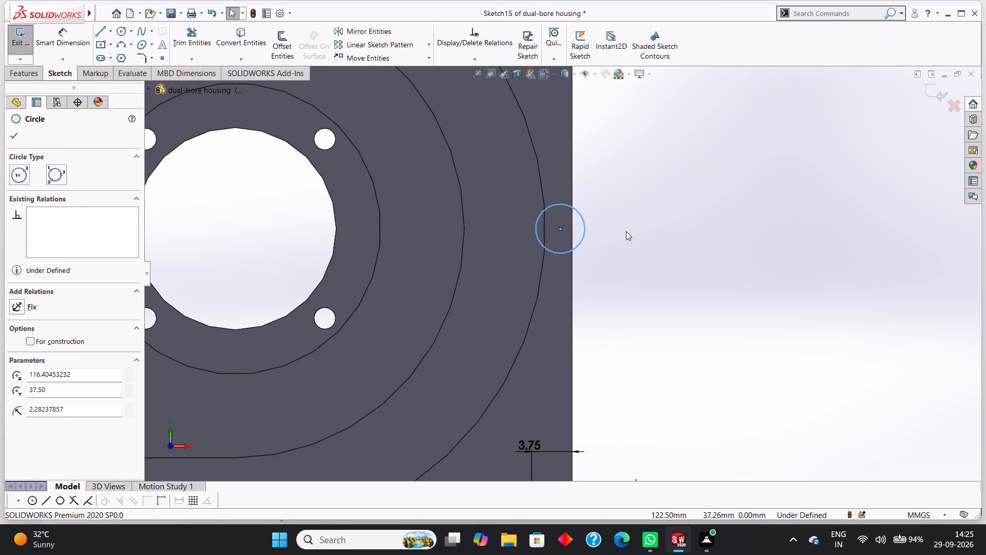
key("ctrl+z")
Sketch a short horizontal centerline from the midpoint of the plate's right edge to the boss's outer arc.
scroll(628, 231, "up", 4)
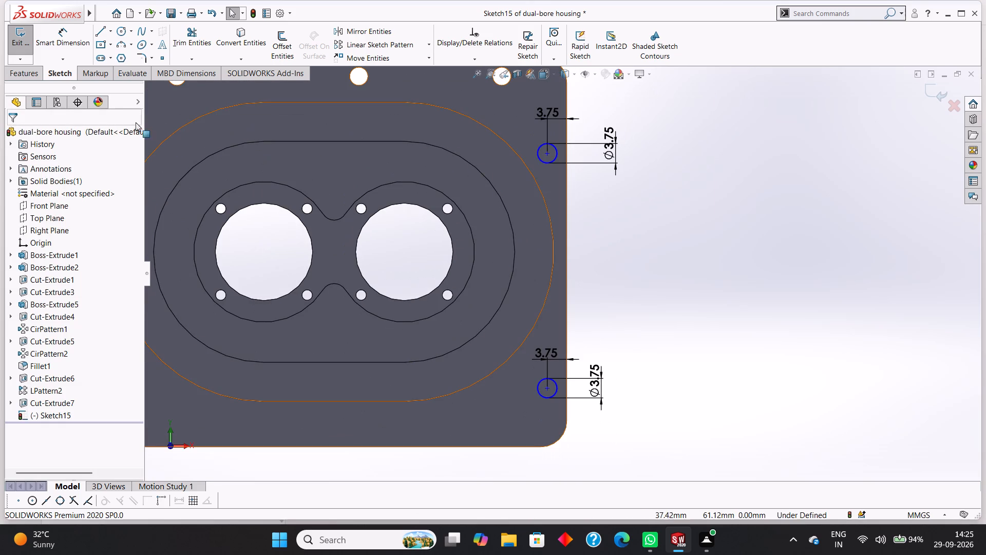
left_click(109, 33)
left_click(120, 57)
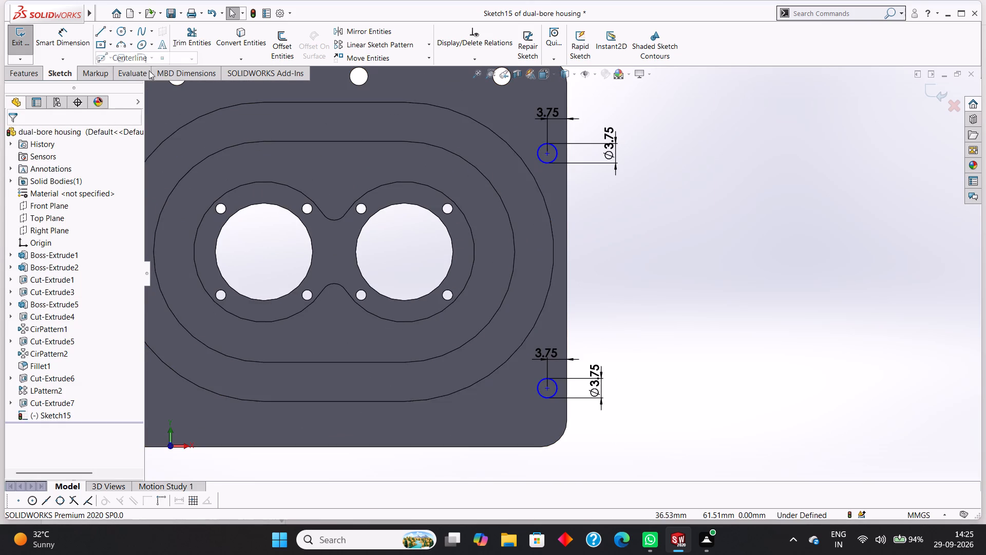
left_click(567, 252)
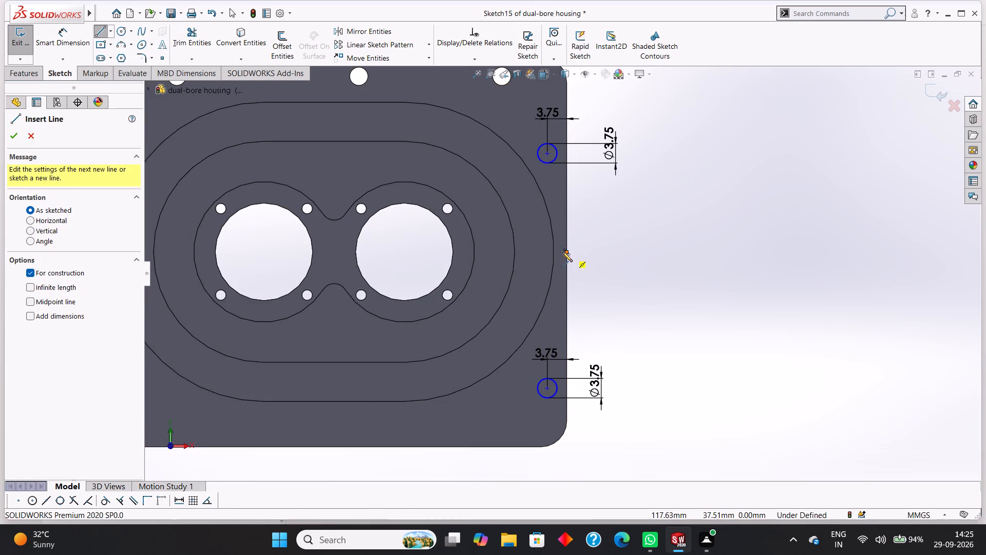
left_click(554, 251)
right_click(604, 263)
left_click(629, 270)
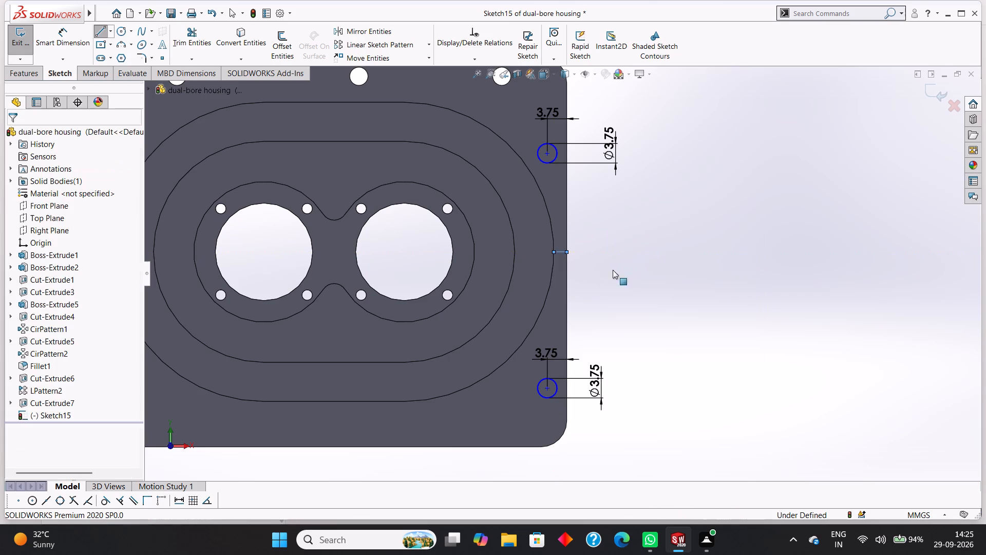
Dimension the upper right-edge circle's centre 20 mm vertically from the centerline's endpoint on the plate edge.
left_click(65, 36)
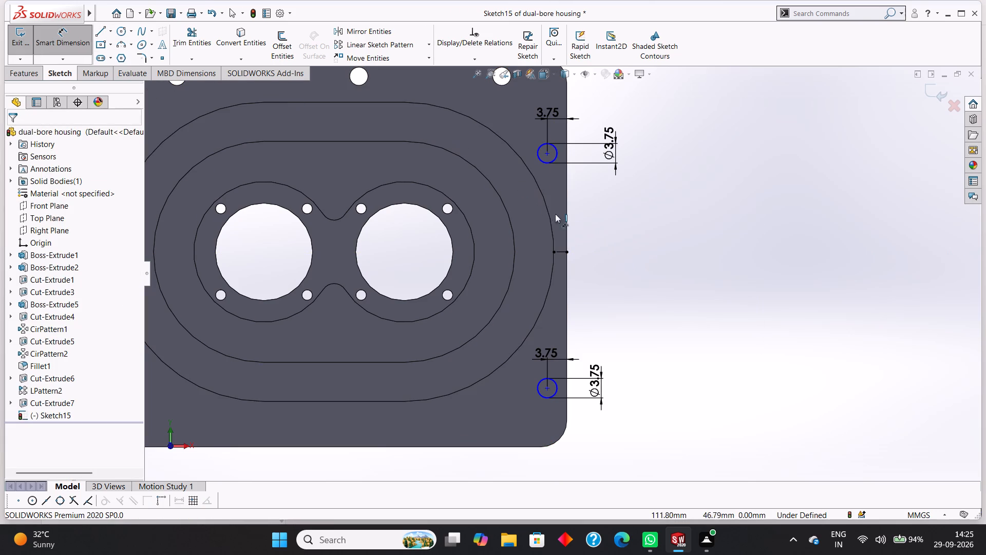
scroll(565, 251, "up", 1)
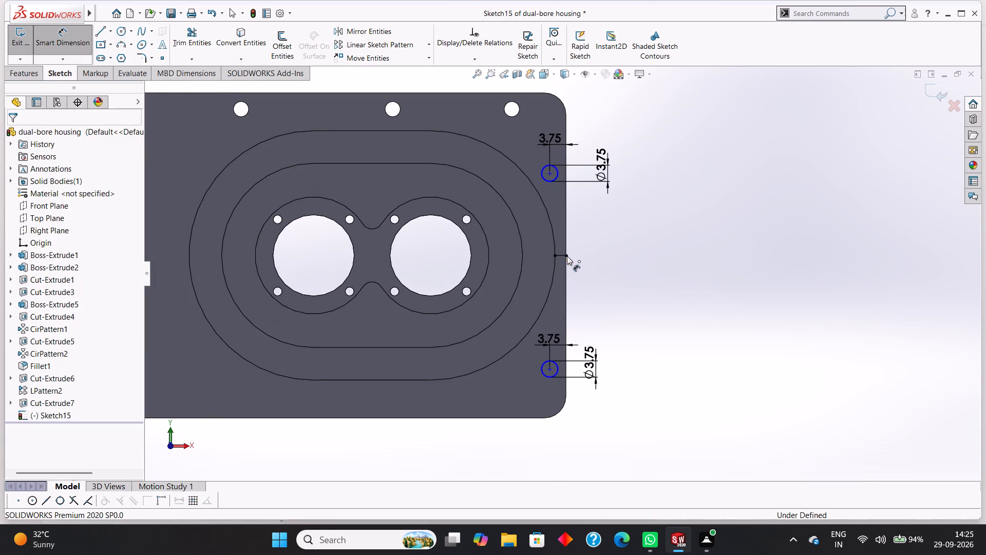
left_click(567, 256)
left_click(549, 172)
left_click(659, 191)
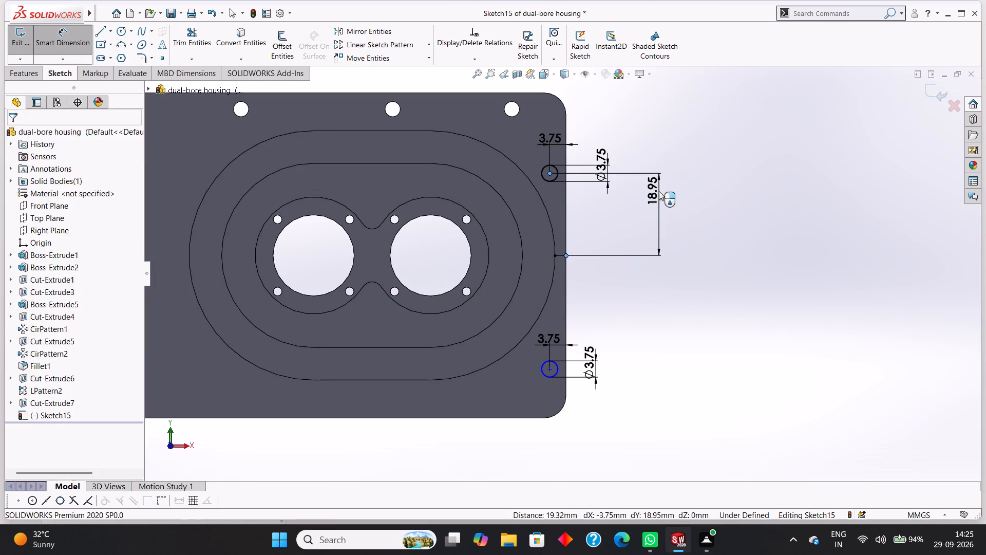
type("20")
key("Return")
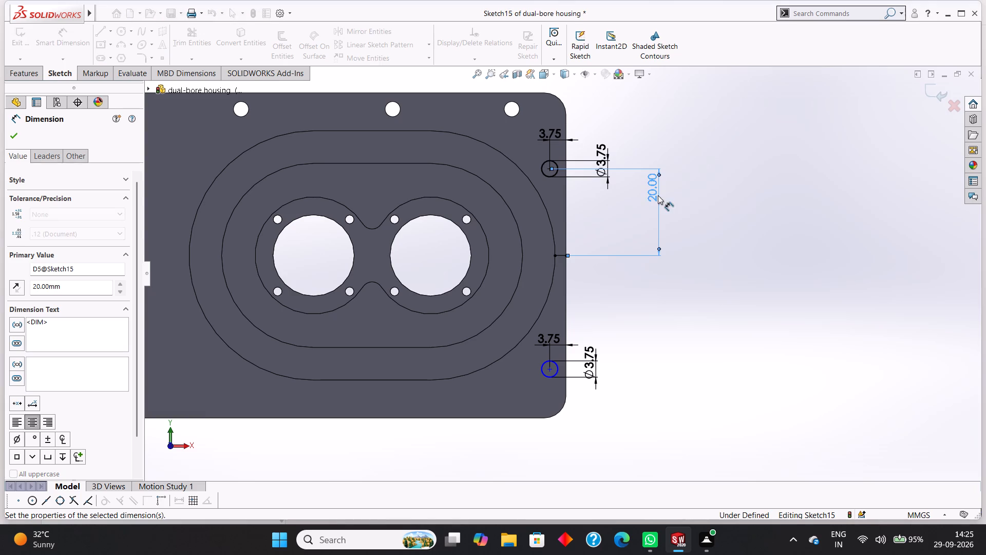
Dimension the lower right-edge circle's centre 20 mm vertically from the centerline's endpoint on the plate edge.
left_click(564, 255)
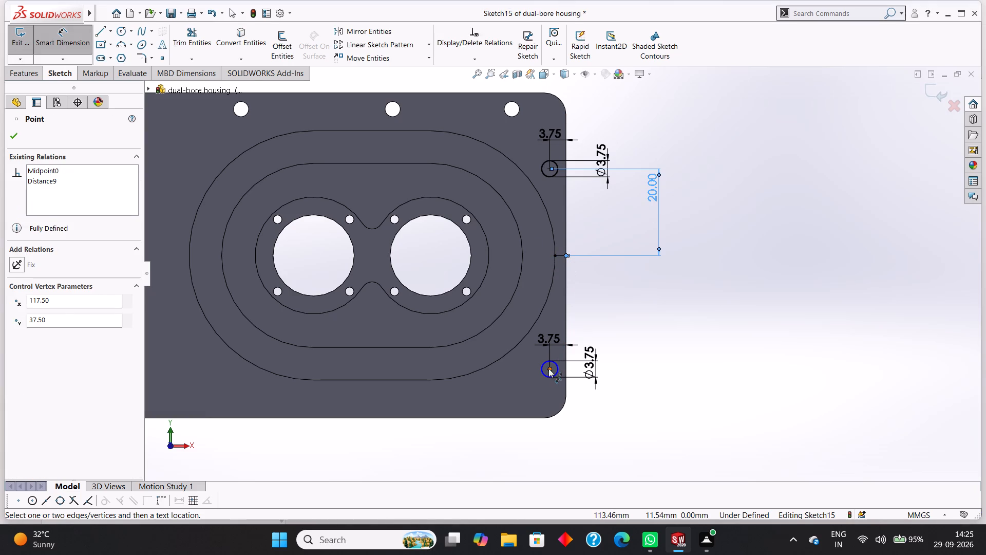
left_click(548, 368)
left_click(686, 344)
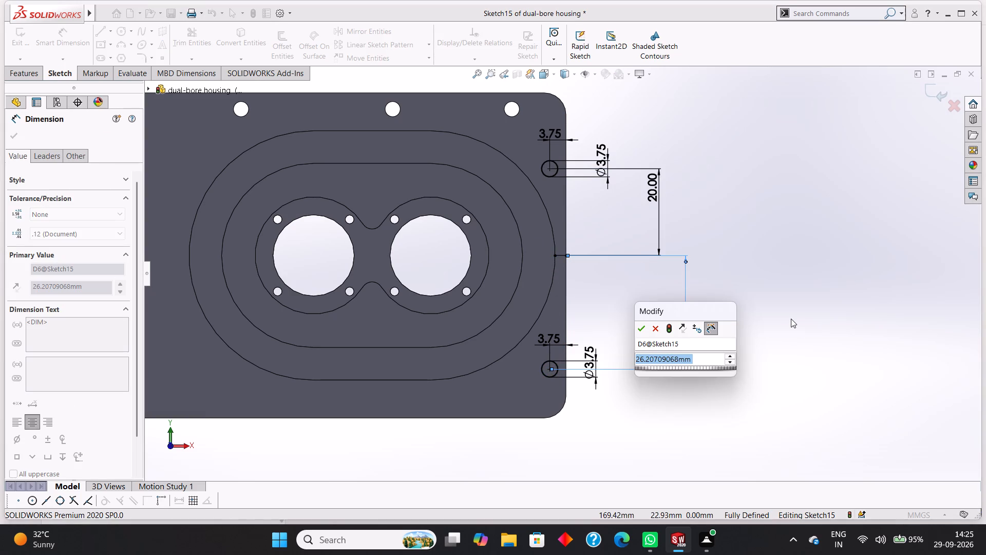
type("20")
key("Return")
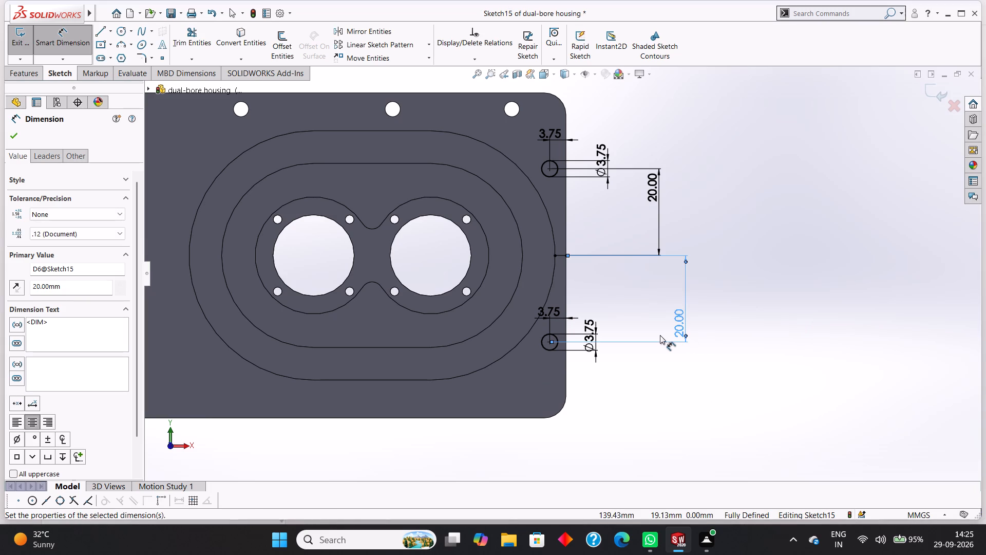
scroll(660, 335, "up", 2)
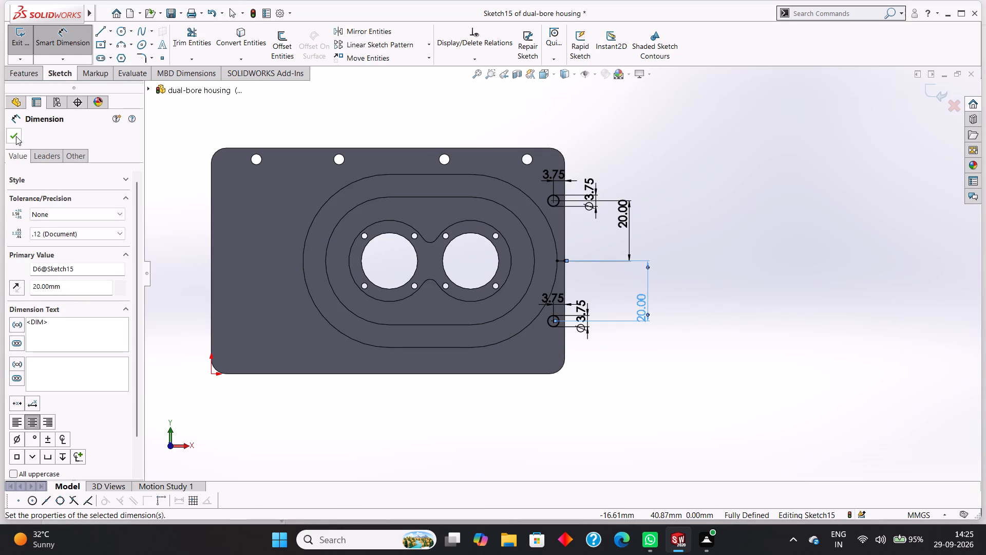
left_click(15, 136)
Cut the two right-edge circles through the plate with an Extruded Cut set to Through All.
left_click(21, 67)
left_click(24, 75)
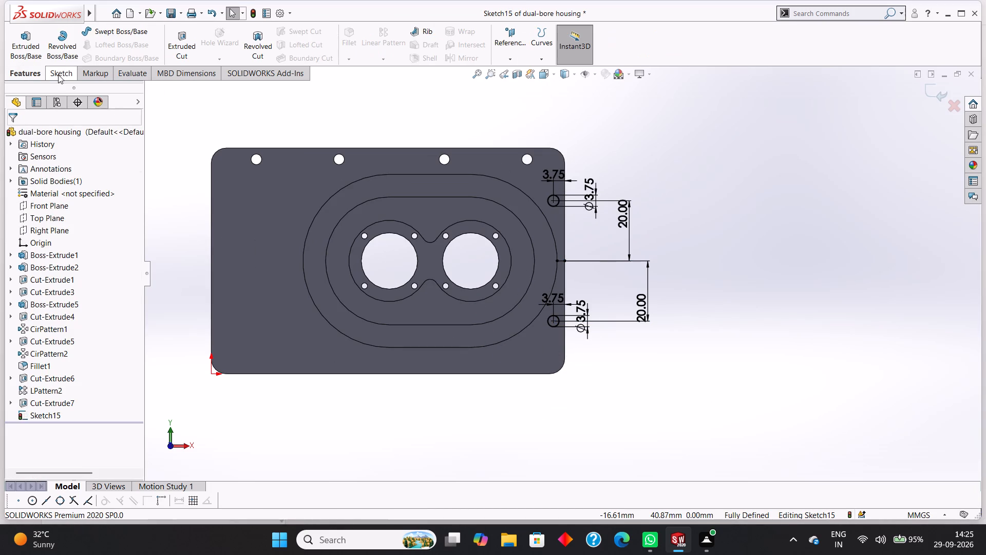
left_click(58, 73)
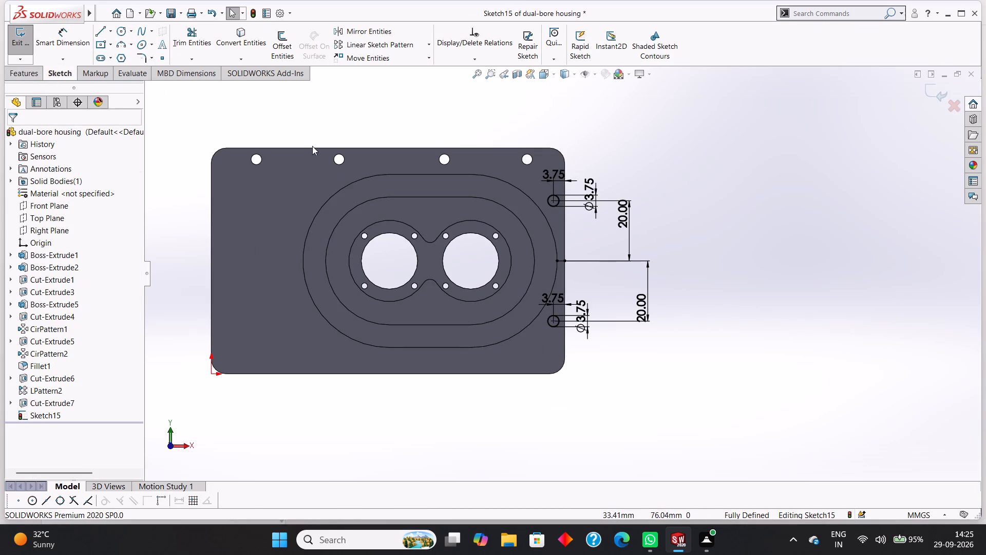
middle_click_drag(703, 258, 699, 215)
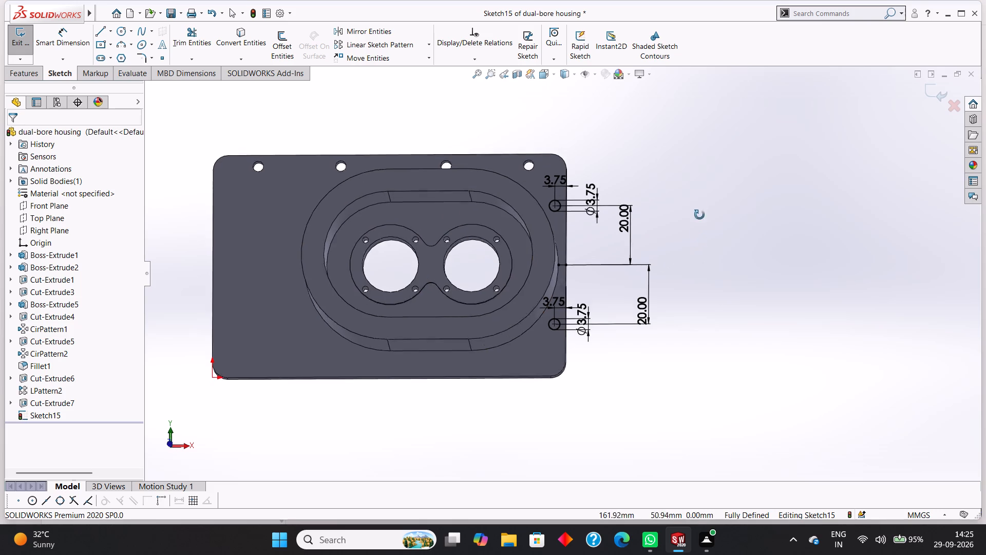
middle_click_drag(699, 215, 703, 190)
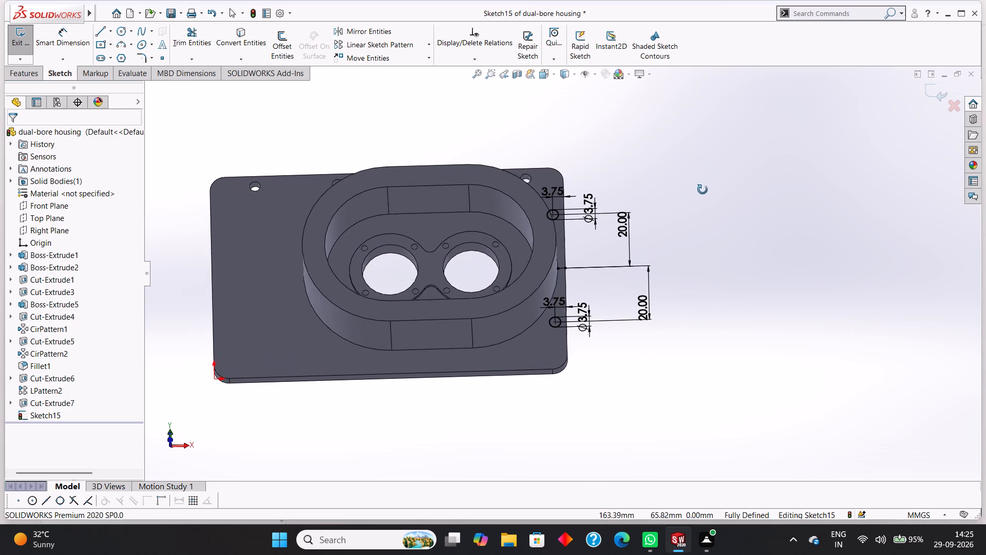
middle_click_drag(703, 190, 706, 193)
scroll(706, 193, "up", 1)
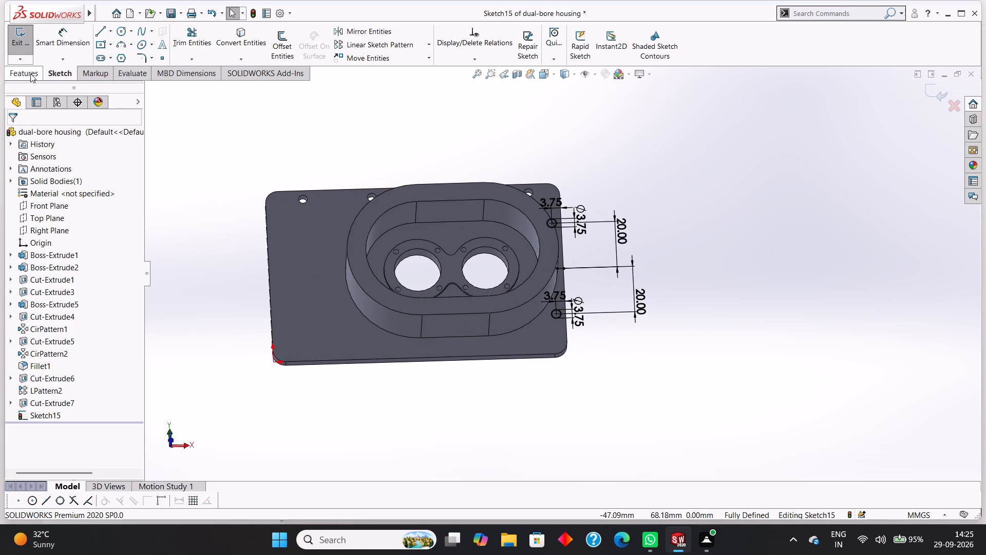
left_click(30, 73)
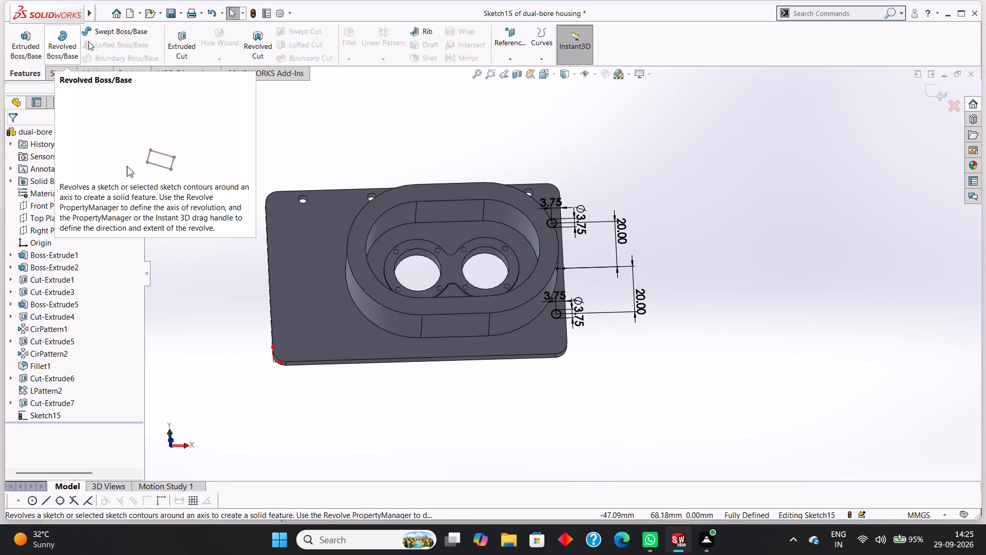
left_click(176, 40)
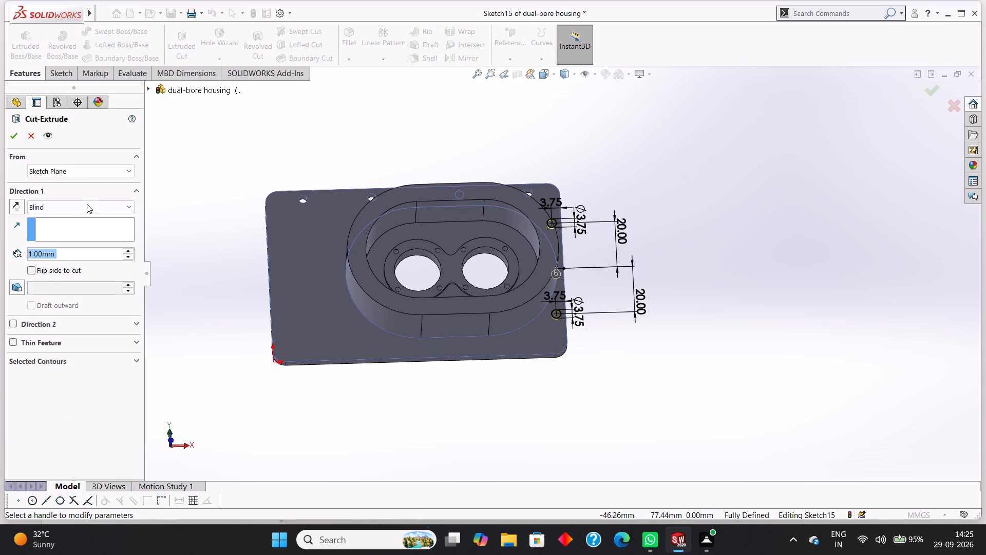
left_click(70, 210)
left_click(65, 225)
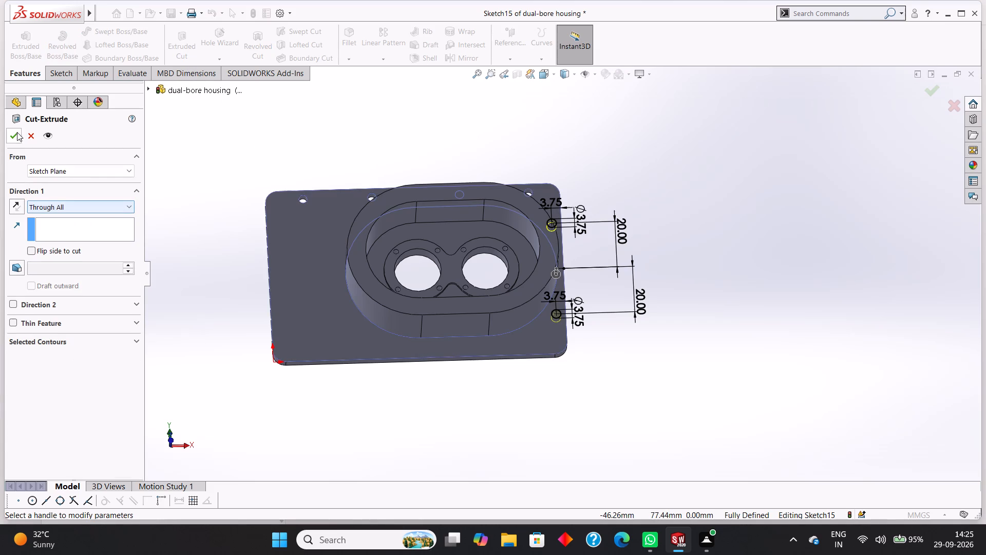
left_click(17, 131)
left_click(389, 374)
Create a reference plane parallel to the Top Plane, offset 37.5 mm up through the middle of the plate.
middle_click_drag(428, 381, 420, 375)
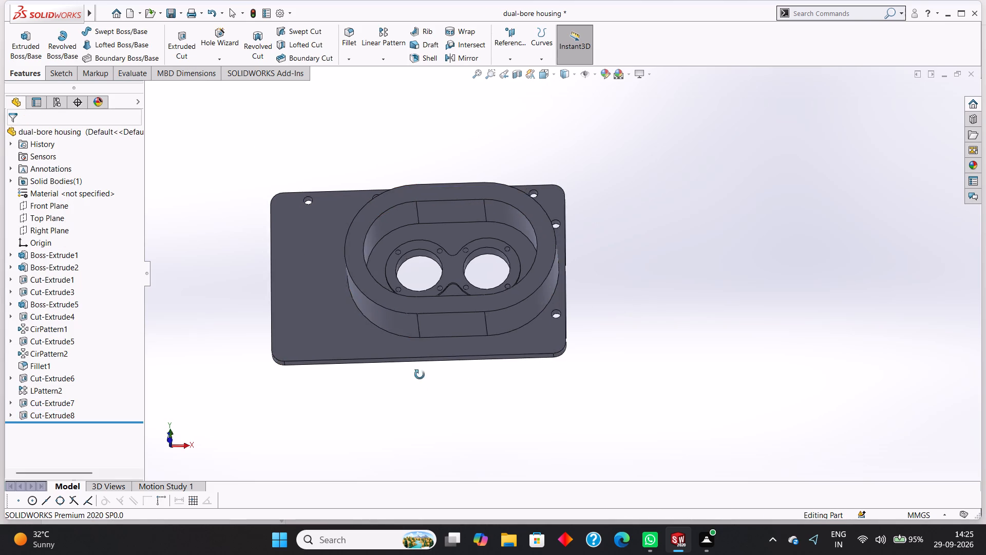
middle_click_drag(420, 375, 412, 335)
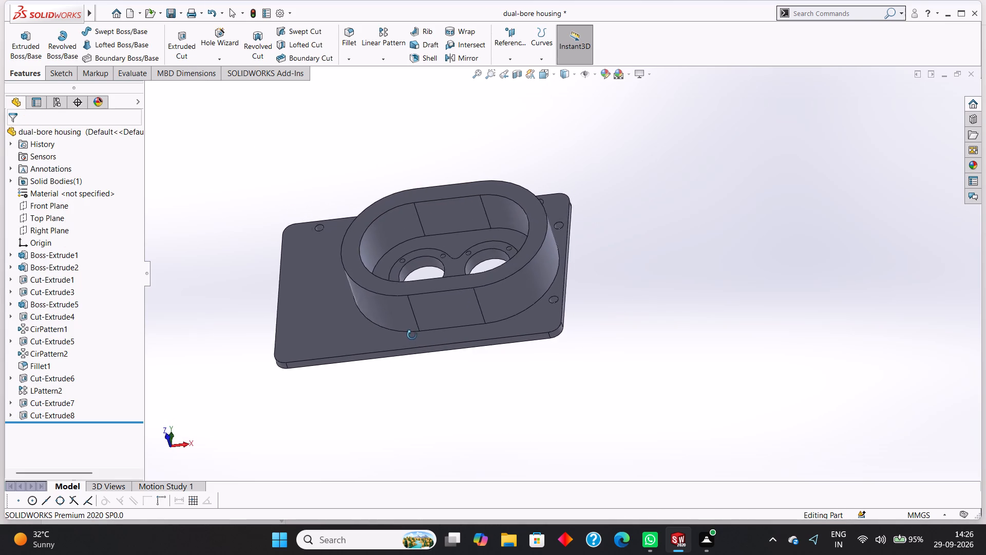
middle_click_drag(412, 335, 430, 402)
middle_click_drag(476, 390, 473, 423)
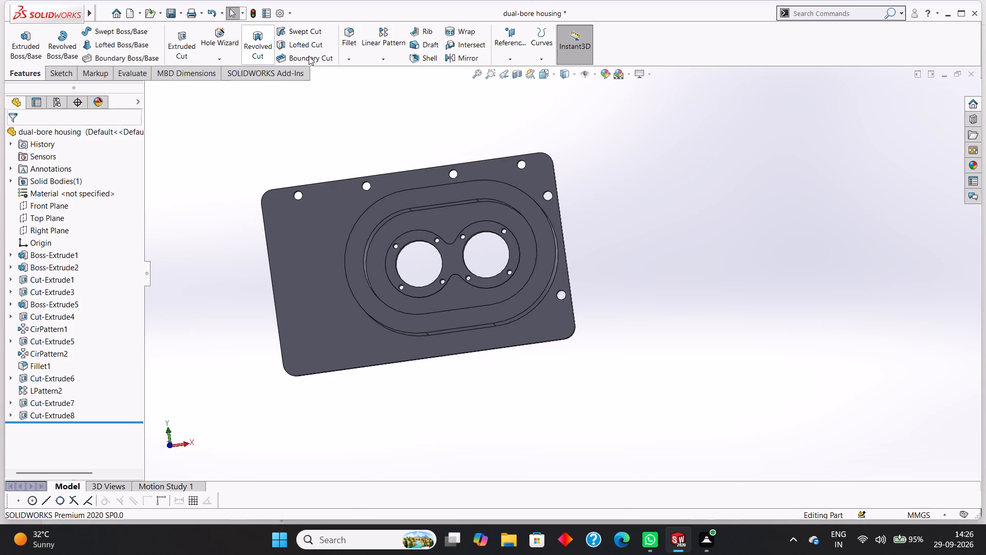
left_click(499, 57)
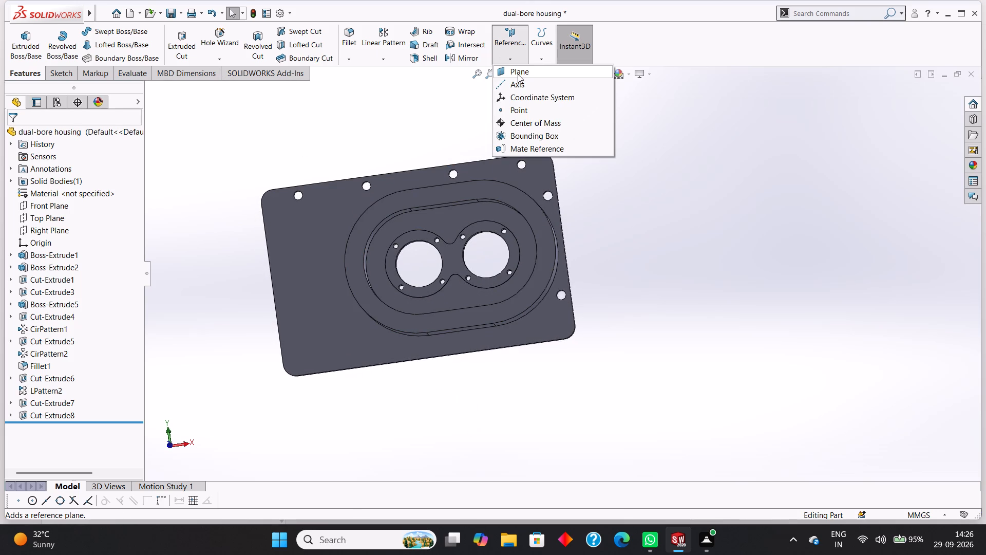
left_click(518, 72)
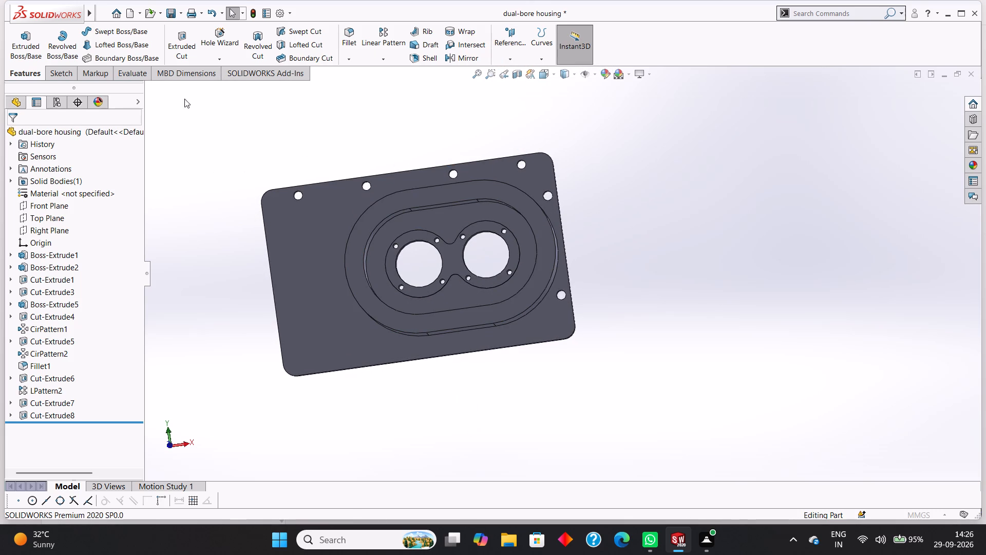
left_click(147, 86)
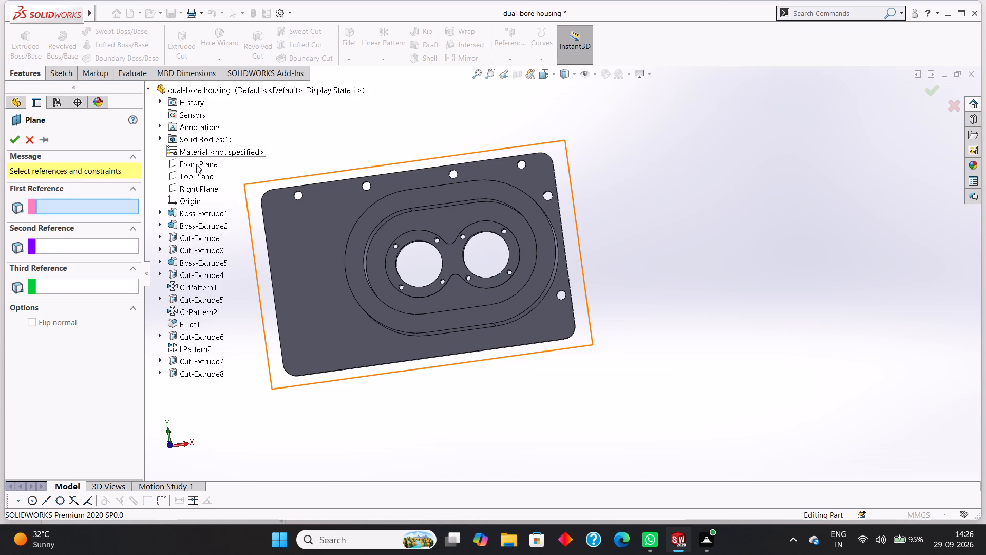
left_click(201, 176)
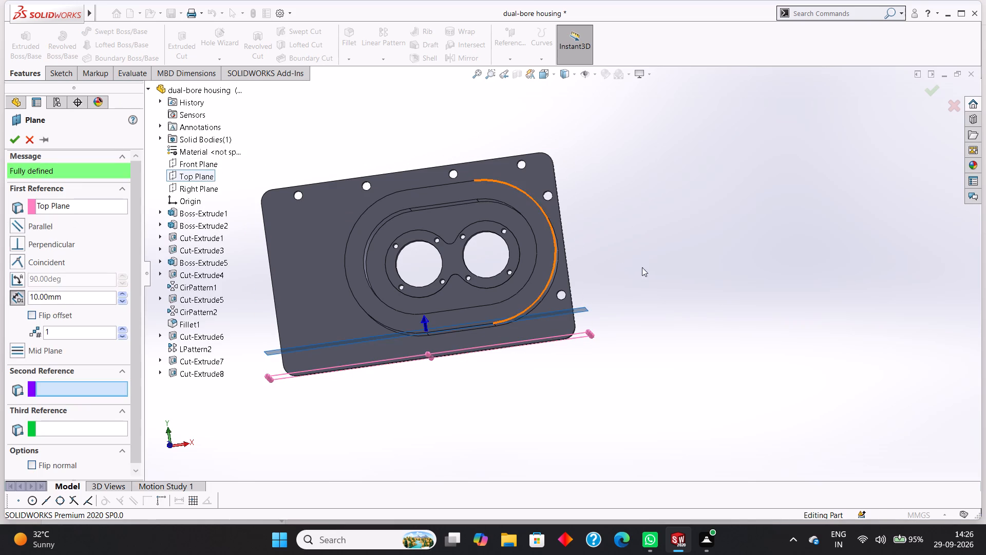
middle_click_drag(672, 270, 623, 187)
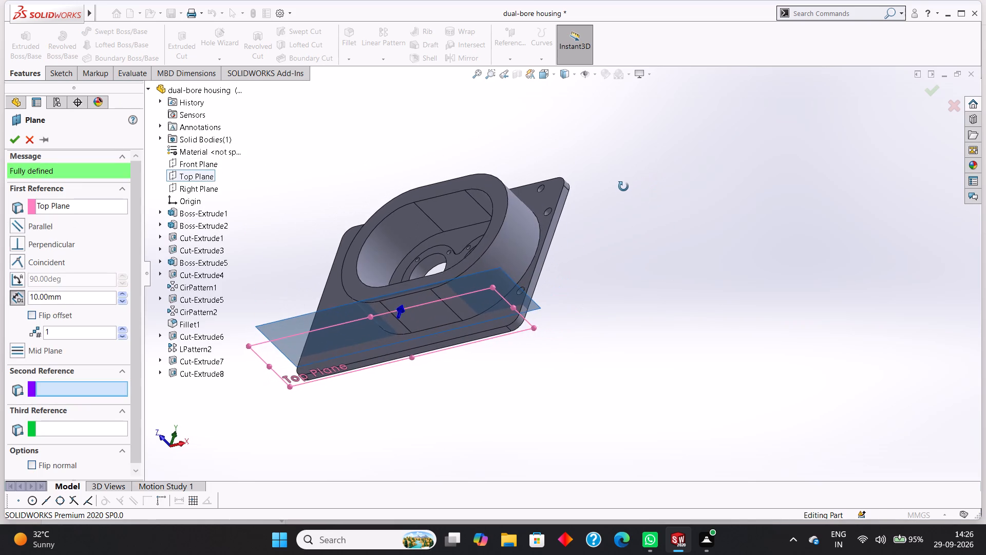
middle_click_drag(623, 187, 632, 191)
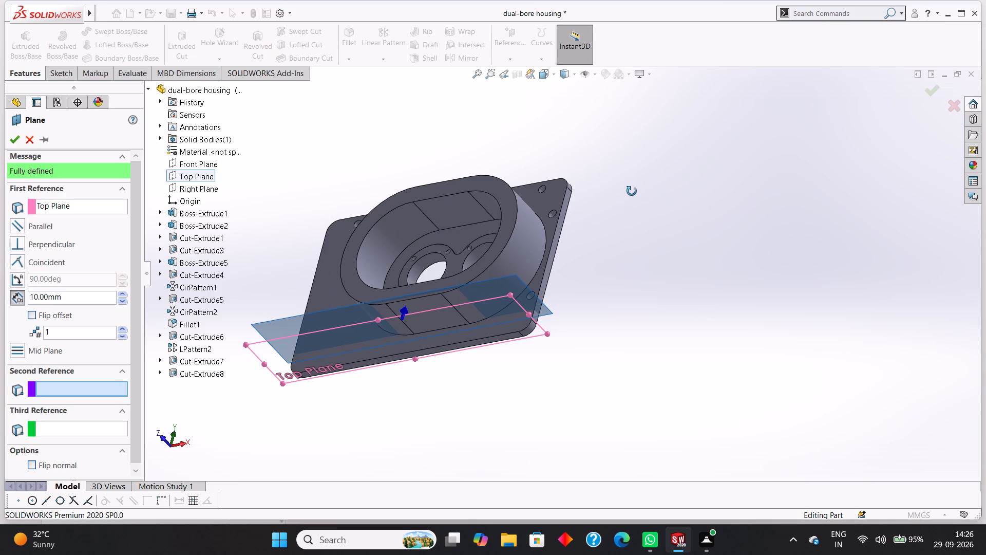
middle_click_drag(632, 191, 633, 194)
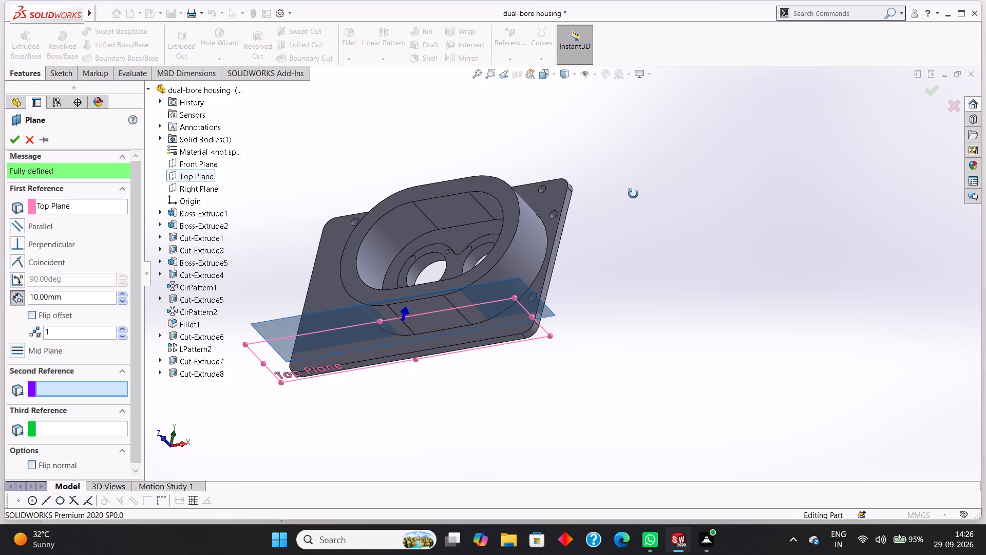
middle_click_drag(633, 194, 634, 194)
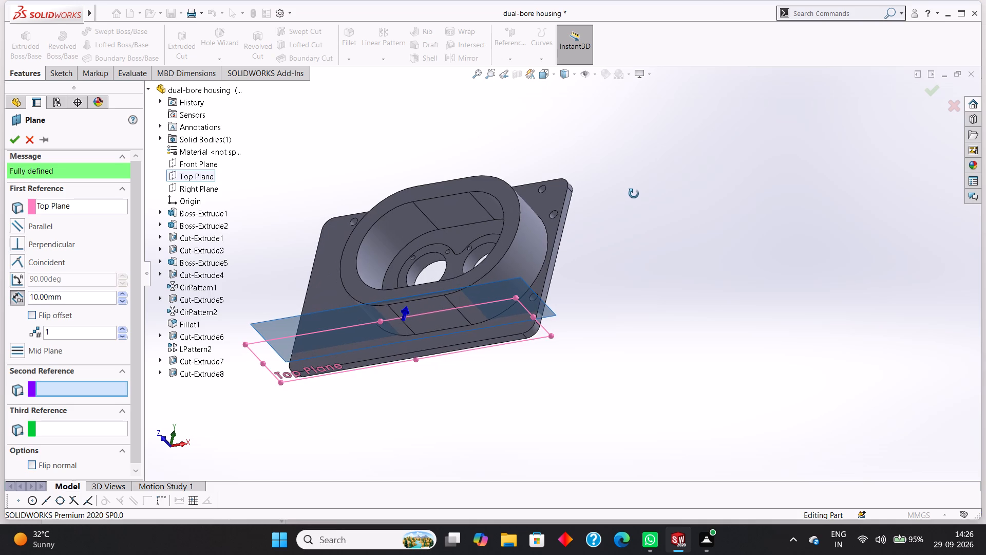
middle_click_drag(634, 194, 643, 197)
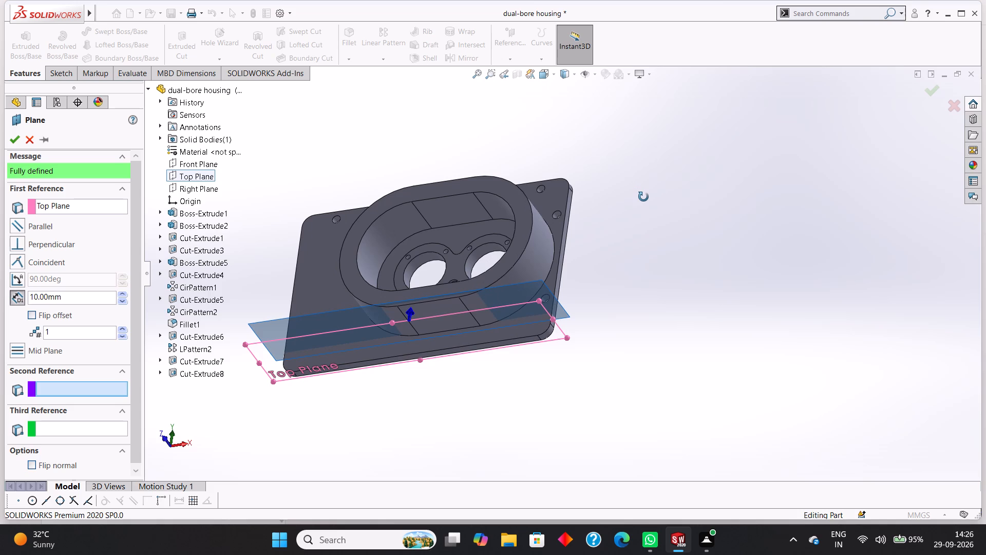
middle_click_drag(643, 197, 643, 197)
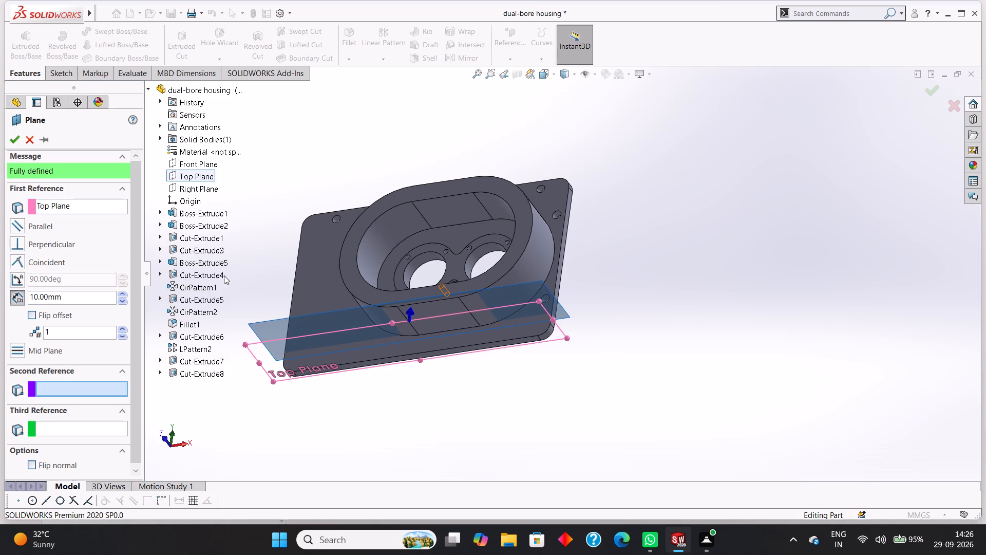
left_click_drag(80, 300, 28, 297)
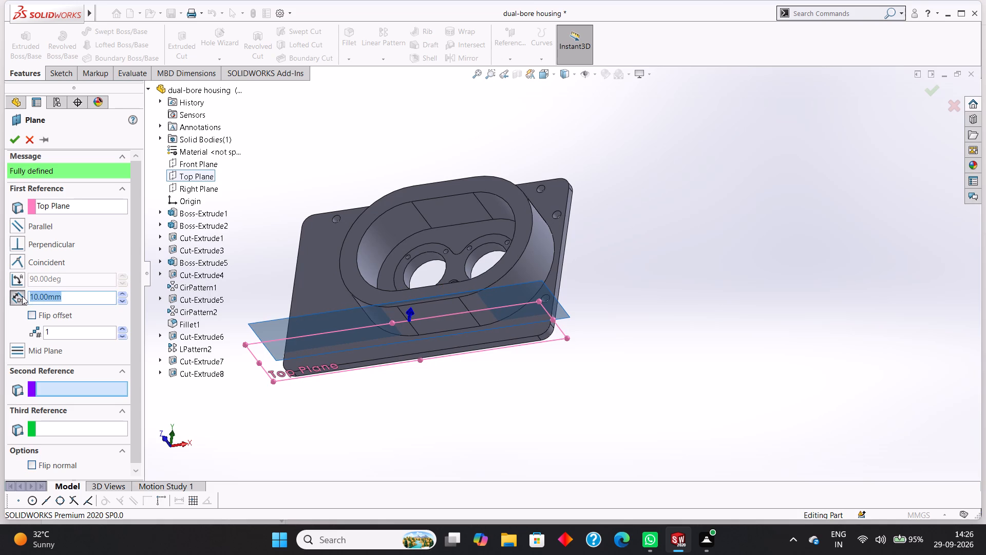
type("37.5")
key("Return")
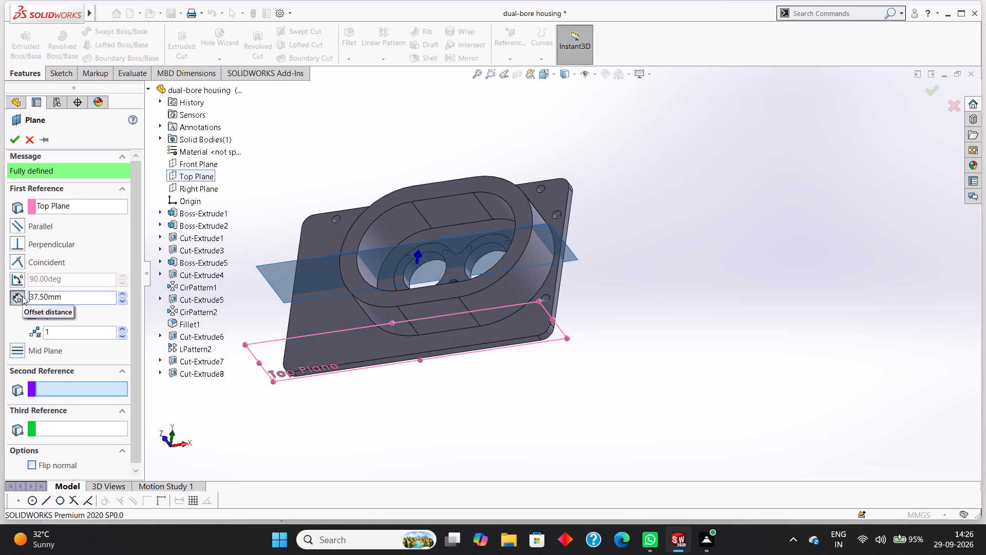
left_click(14, 144)
Mirror the four holes along the plate's upper edge (Cut-Extrude6, LPattern2 and Cut-Extrude7) about the 37.5 mm offset plane.
middle_click_drag(652, 169, 689, 217)
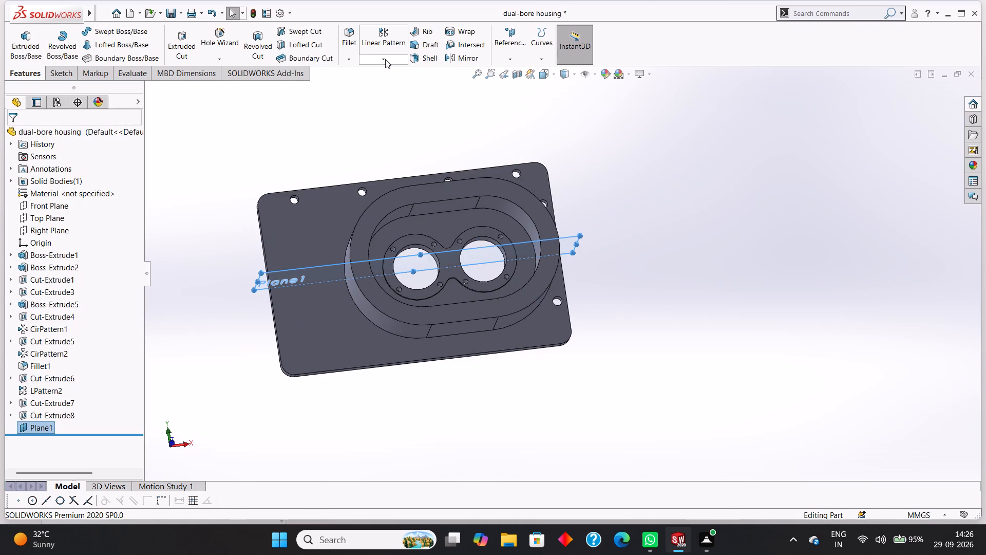
left_click(499, 59)
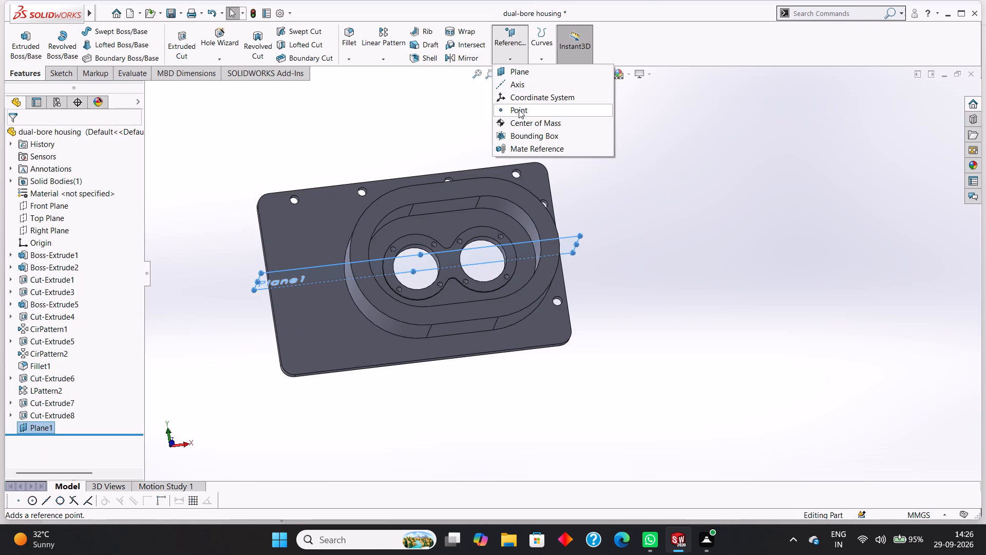
left_click(407, 86)
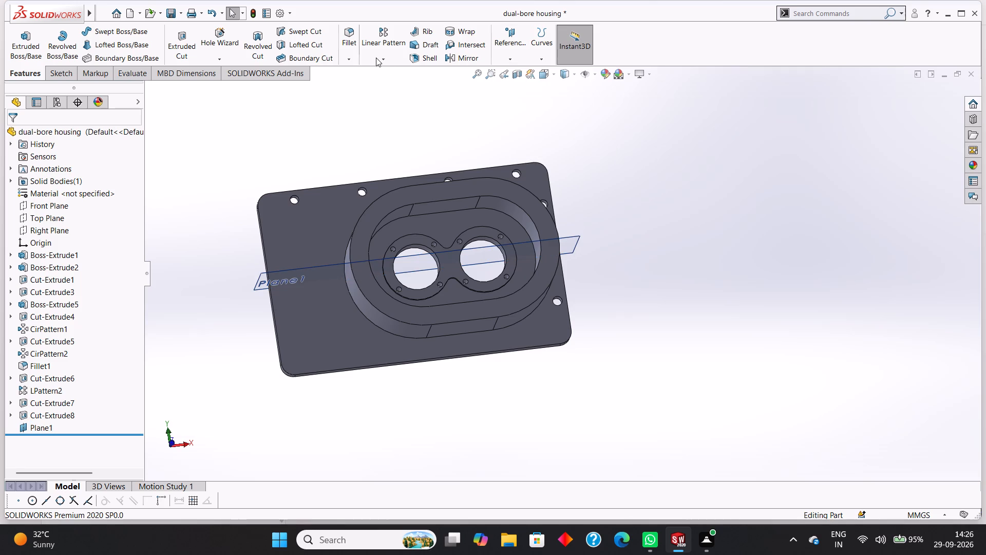
left_click(376, 58)
left_click(388, 96)
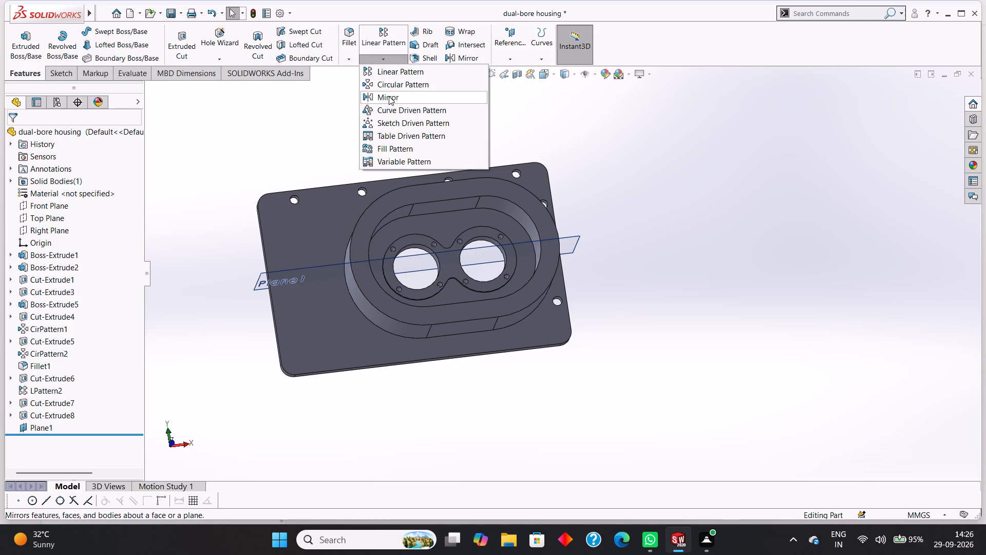
left_click(302, 267)
scroll(313, 204, "down", 3)
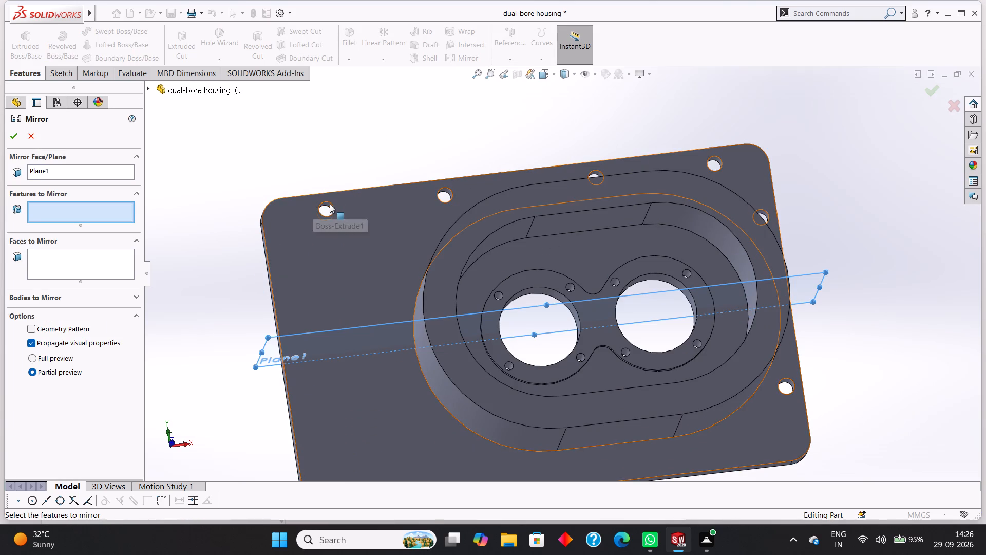
scroll(327, 204, "down", 4)
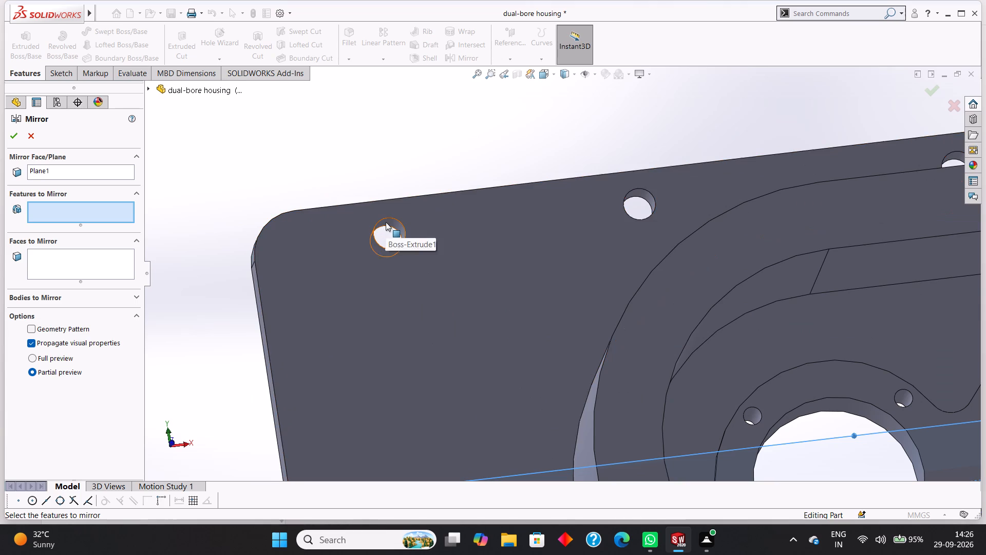
left_click(386, 222)
scroll(440, 227, "up", 4)
scroll(598, 231, "up", 5)
scroll(596, 248, "down", 3)
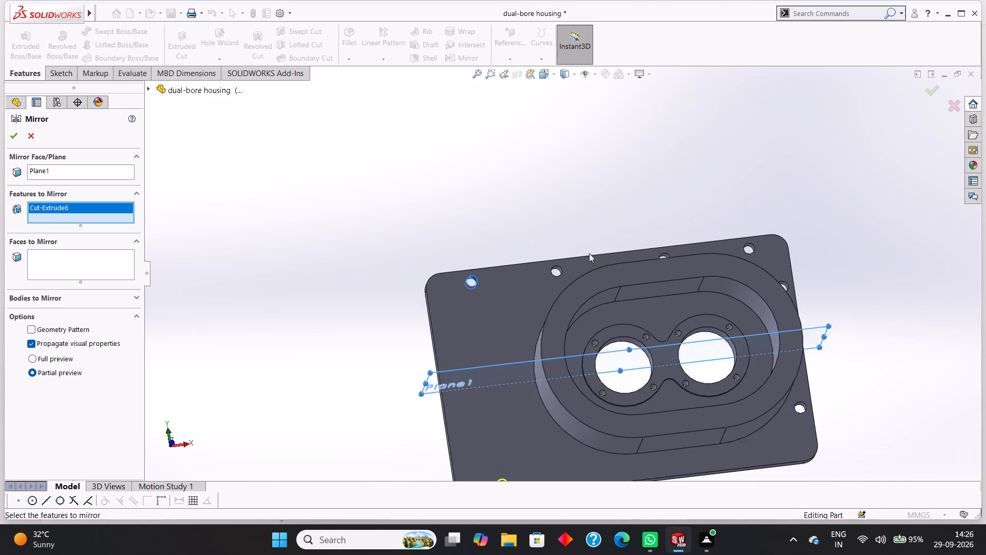
scroll(560, 267, "down", 3)
left_click(555, 266)
scroll(601, 257, "up", 4)
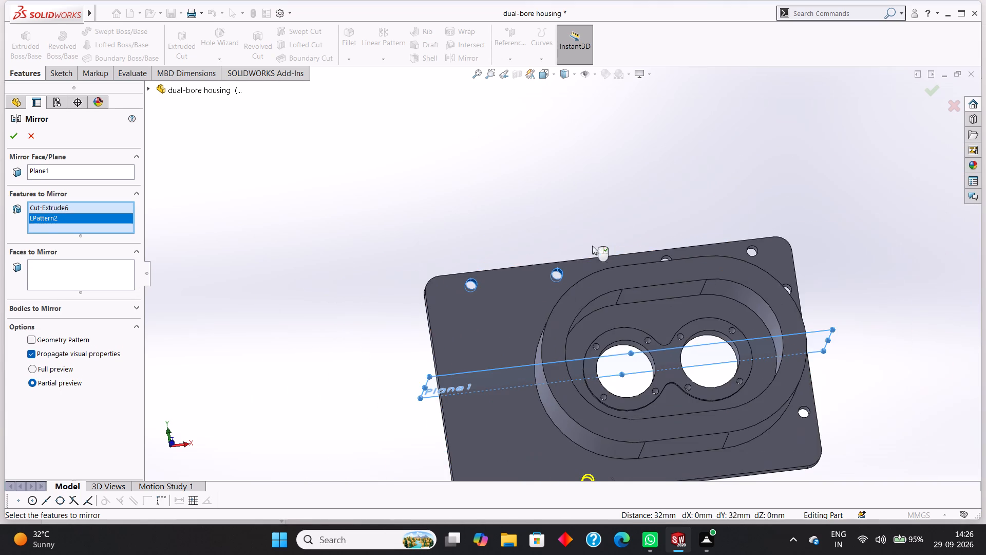
scroll(656, 271, "down", 5)
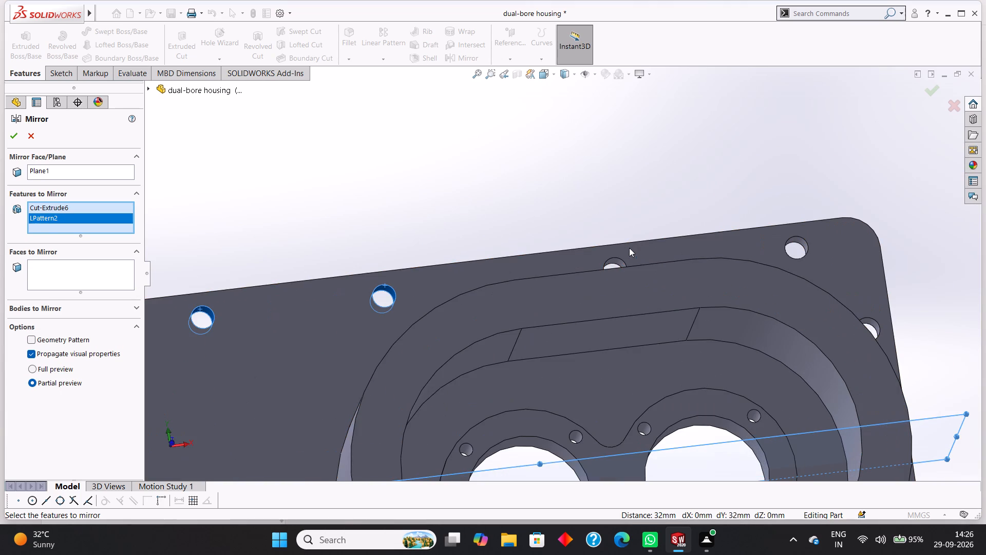
middle_click_drag(608, 159, 610, 191)
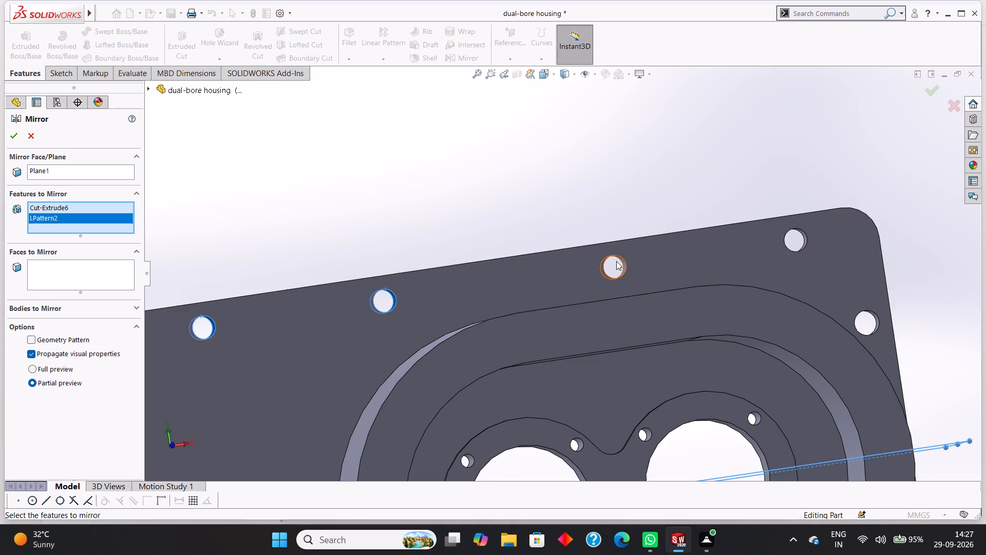
scroll(614, 261, "down", 4)
left_click(612, 257)
scroll(613, 254, "up", 5)
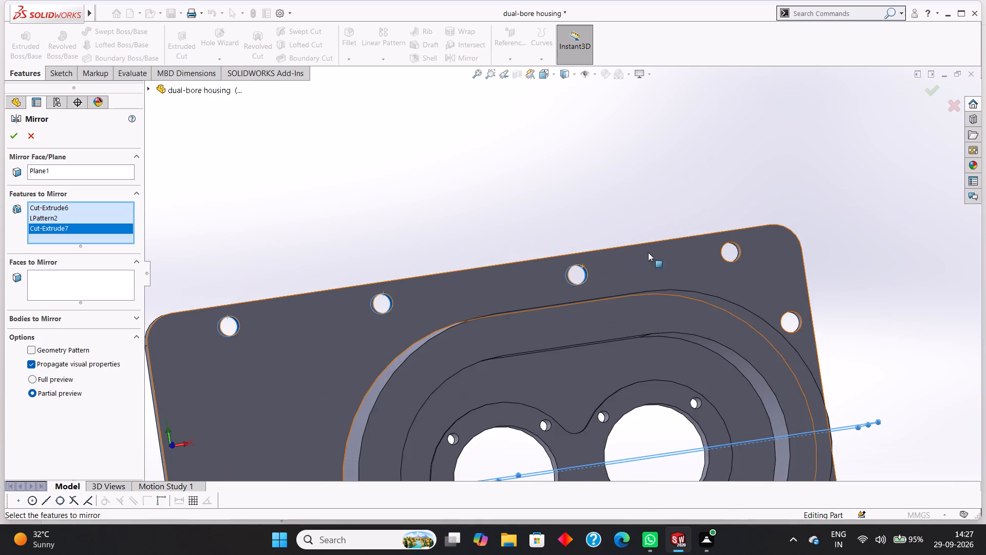
scroll(663, 255, "up", 6)
scroll(628, 265, "down", 3)
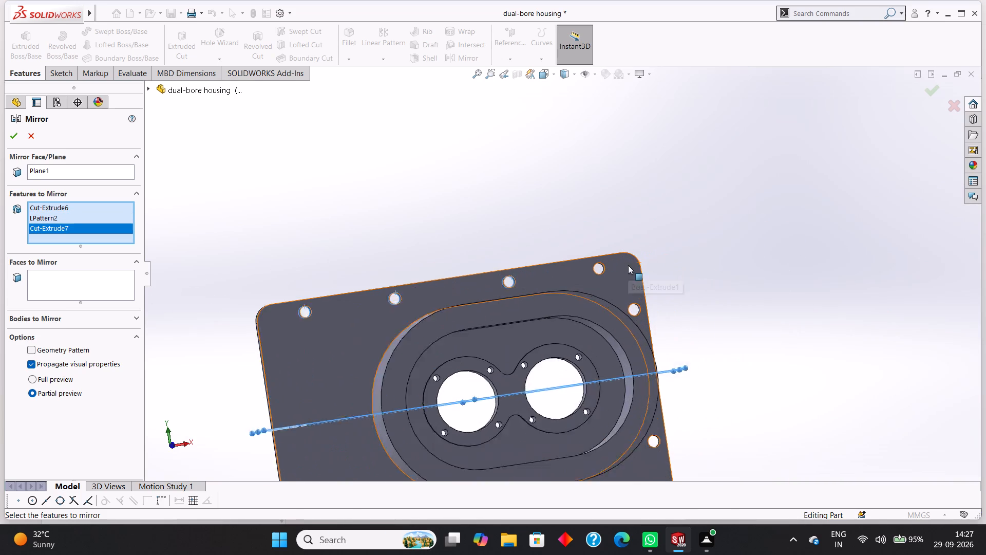
scroll(628, 265, "down", 5)
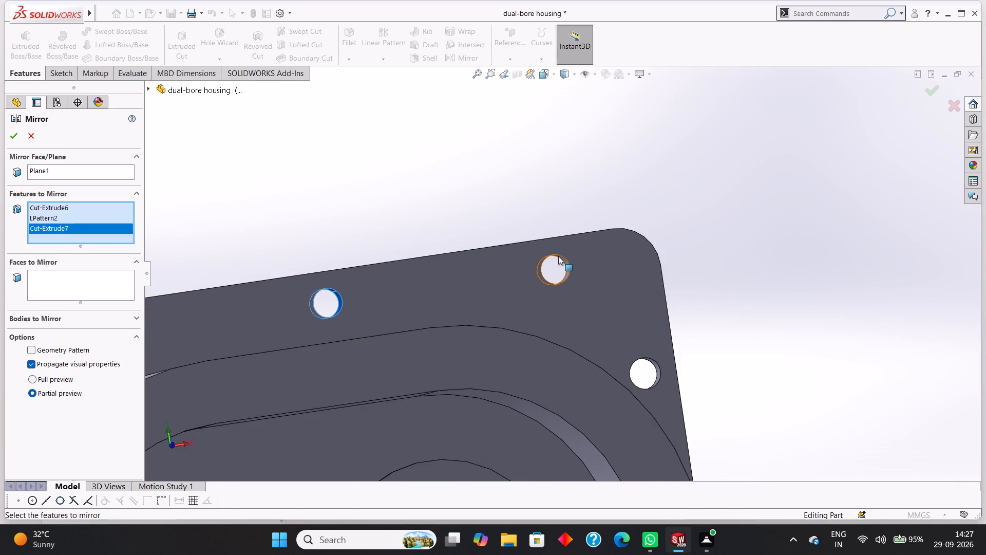
left_click(558, 256)
scroll(571, 252, "up", 7)
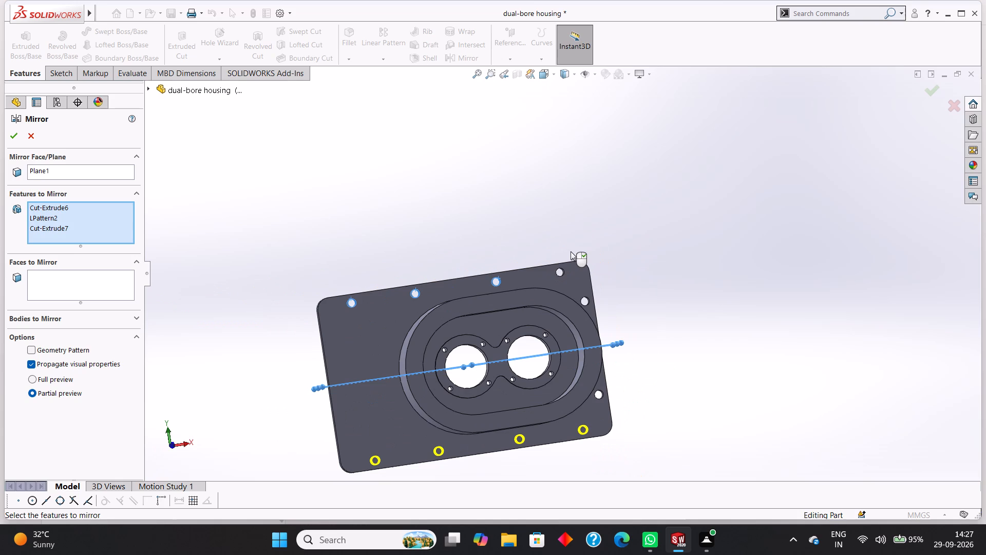
left_click(11, 134)
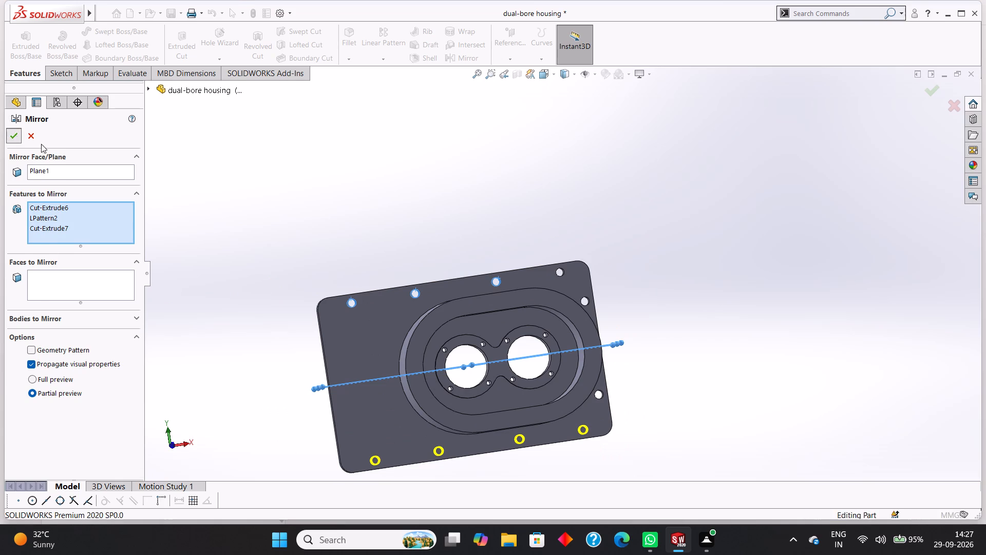
left_click(302, 182)
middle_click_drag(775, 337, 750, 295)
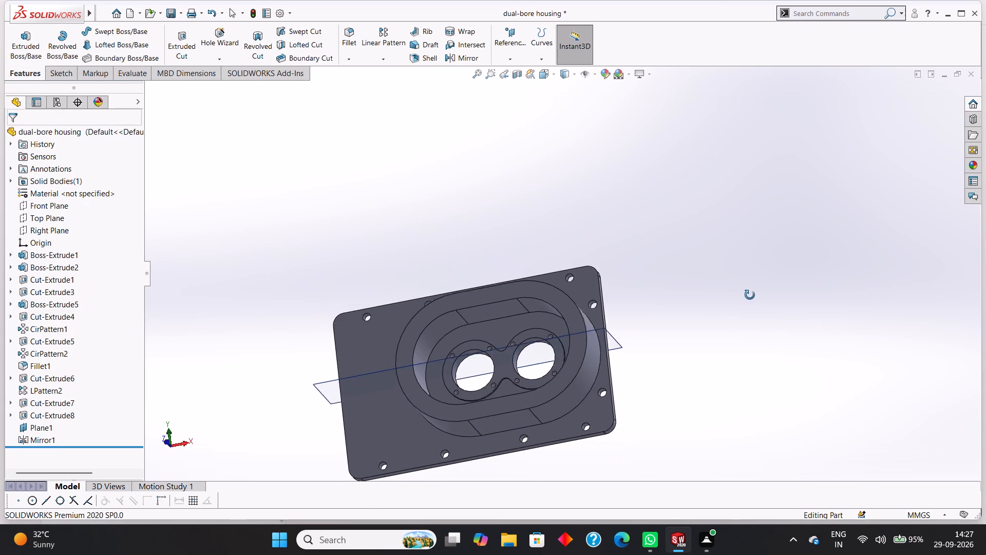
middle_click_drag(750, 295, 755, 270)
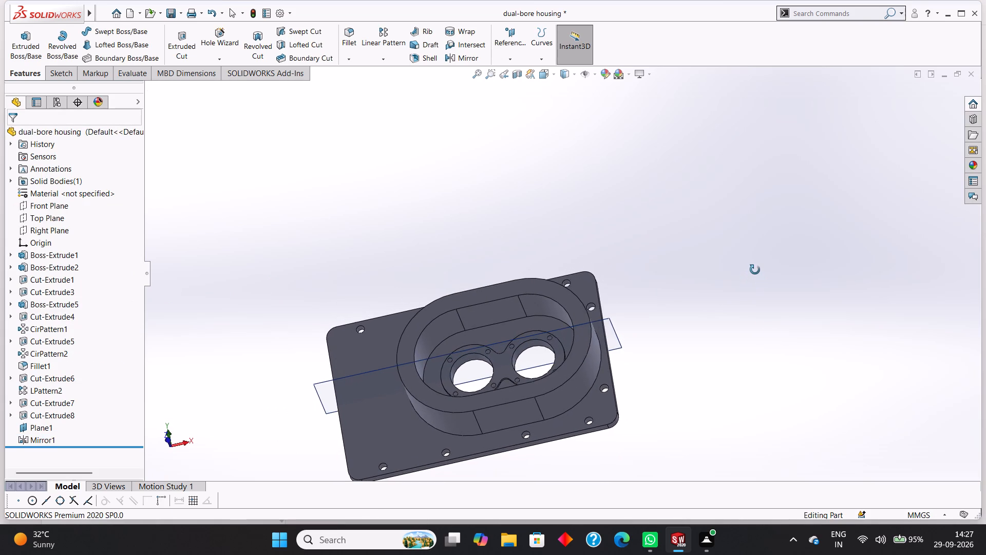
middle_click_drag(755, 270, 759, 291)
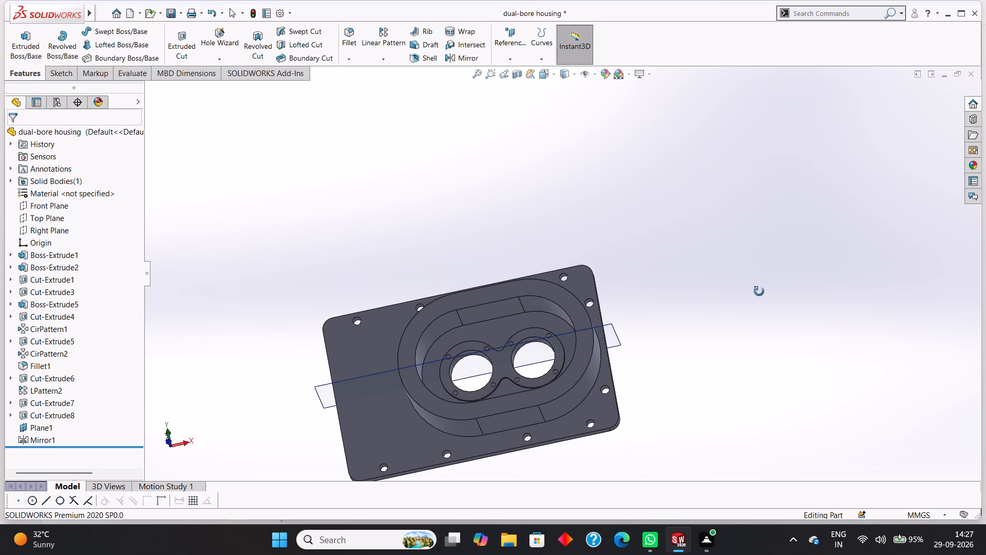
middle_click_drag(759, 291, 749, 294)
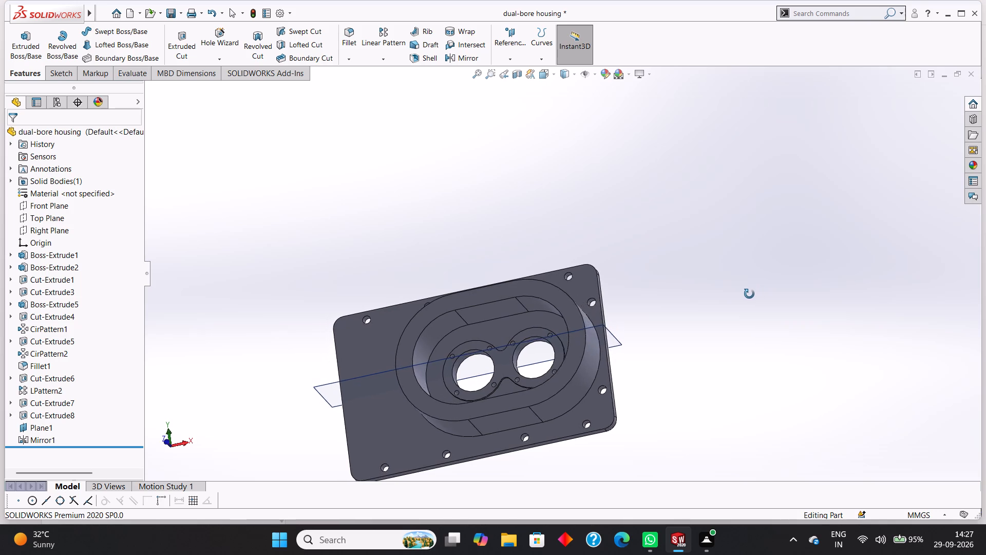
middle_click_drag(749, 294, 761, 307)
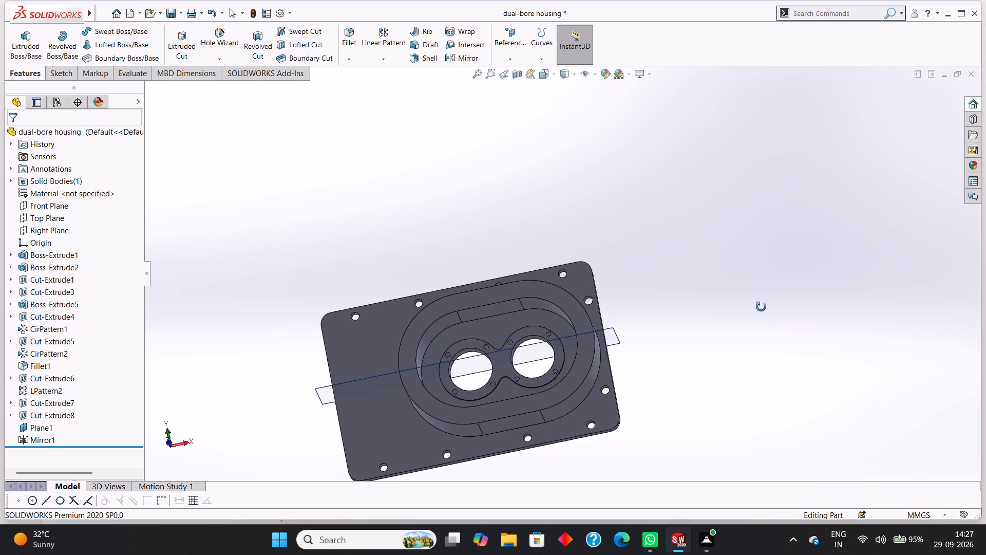
Hide the 37.5 mm offset plane, Plane1, and exit the empty sketch opened on it.
middle_click_drag(761, 307, 753, 289)
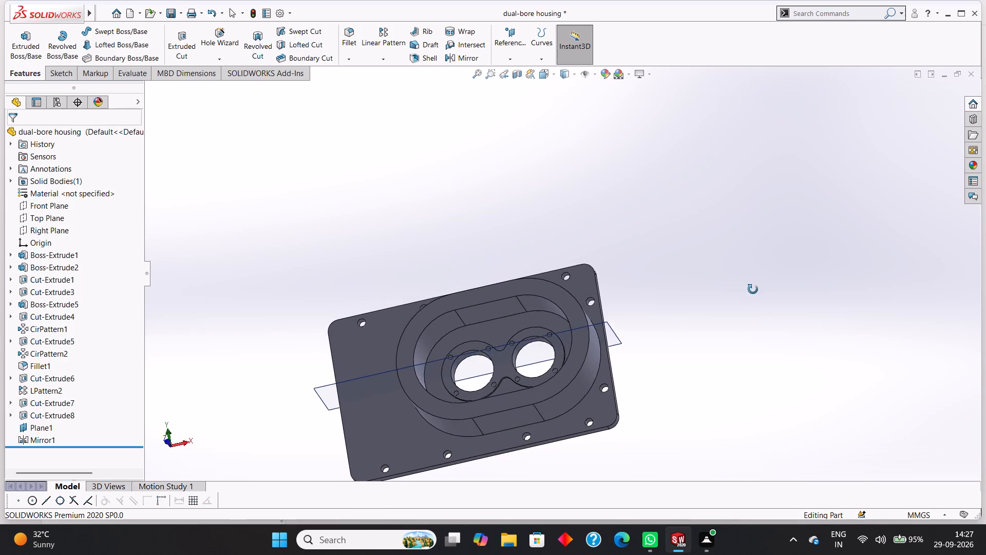
middle_click_drag(753, 289, 749, 232)
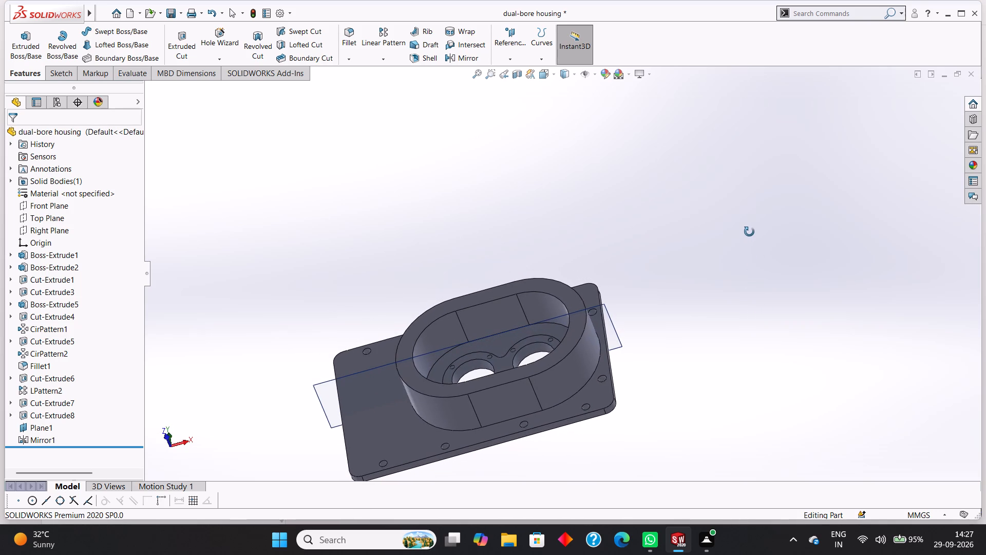
middle_click_drag(749, 232, 751, 258)
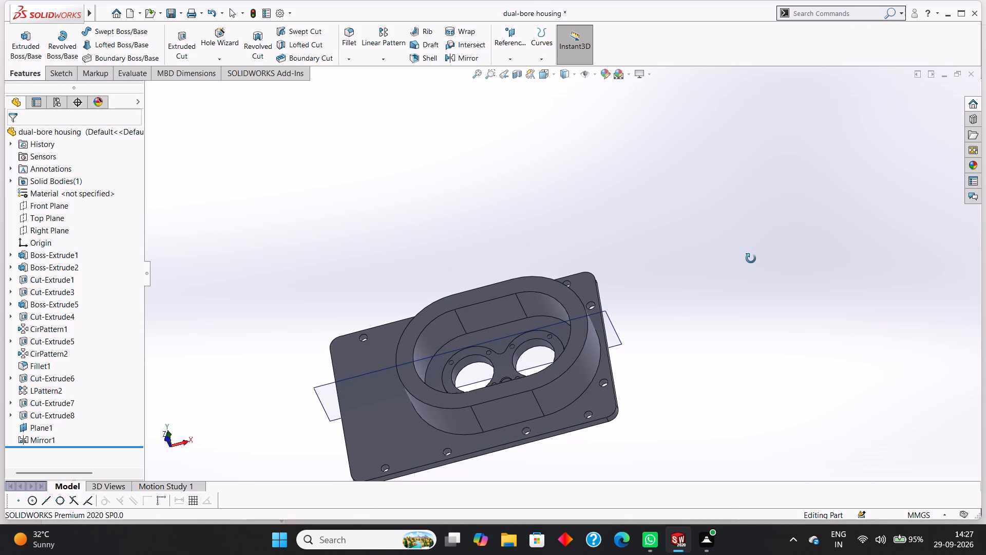
middle_click_drag(751, 258, 751, 257)
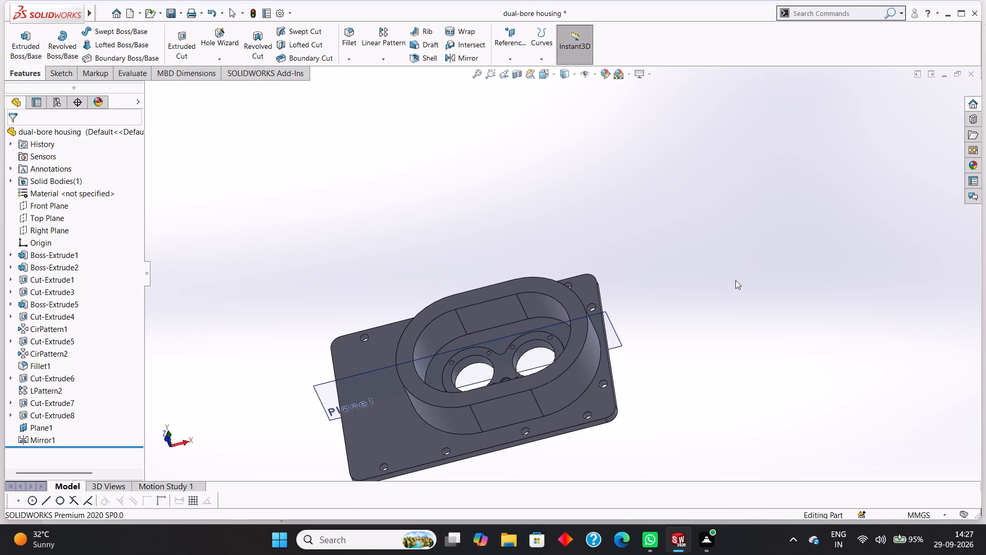
right_click(331, 378)
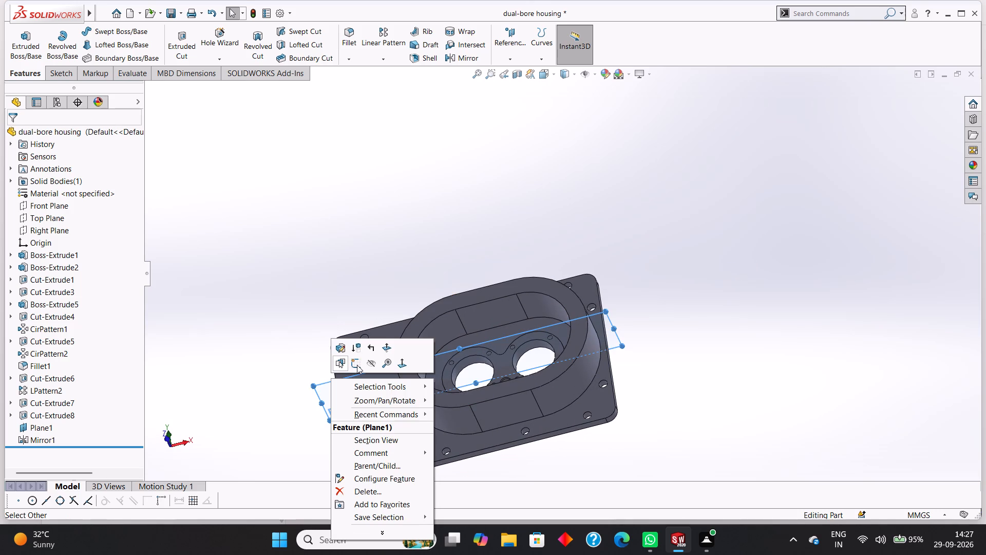
left_click(357, 365)
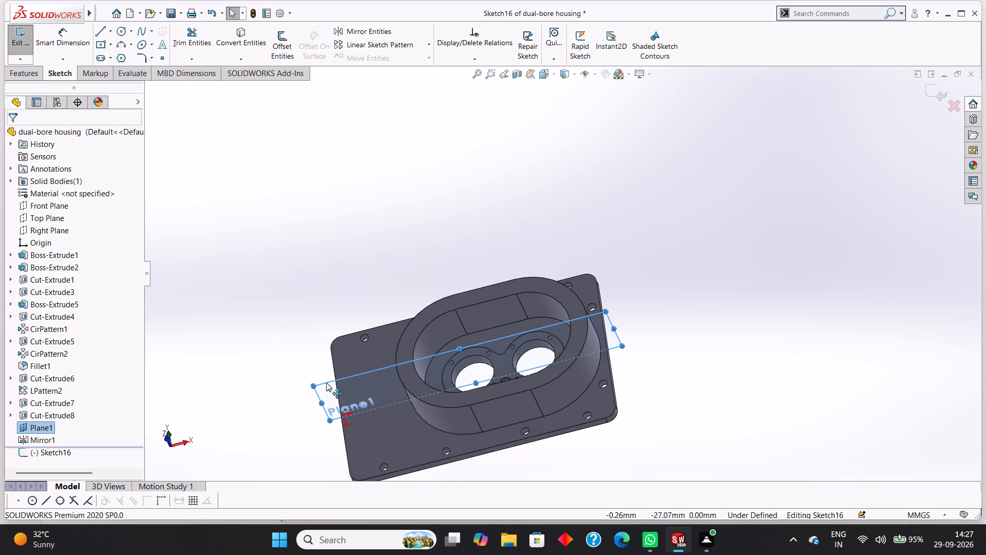
right_click(326, 382)
key("grave")
key("Escape")
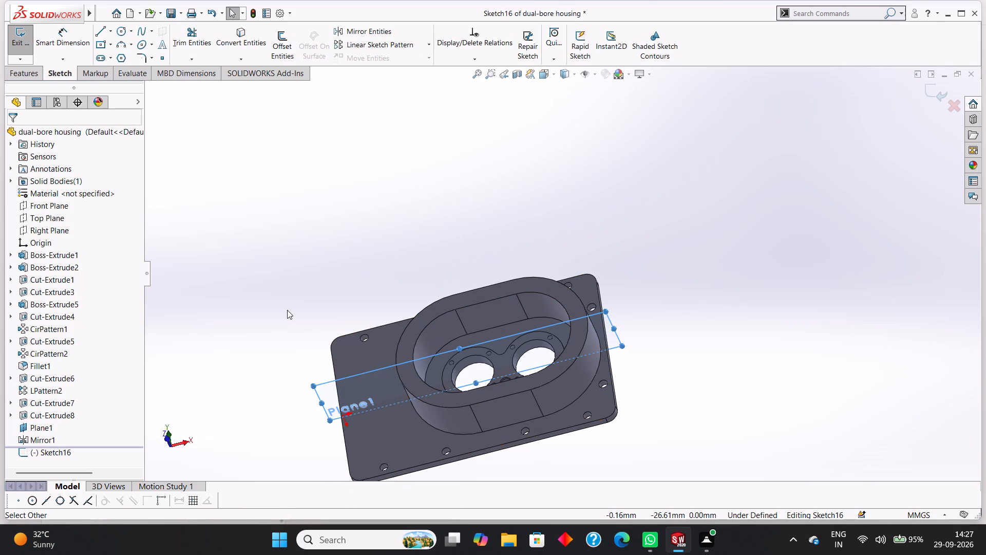
left_click(45, 425)
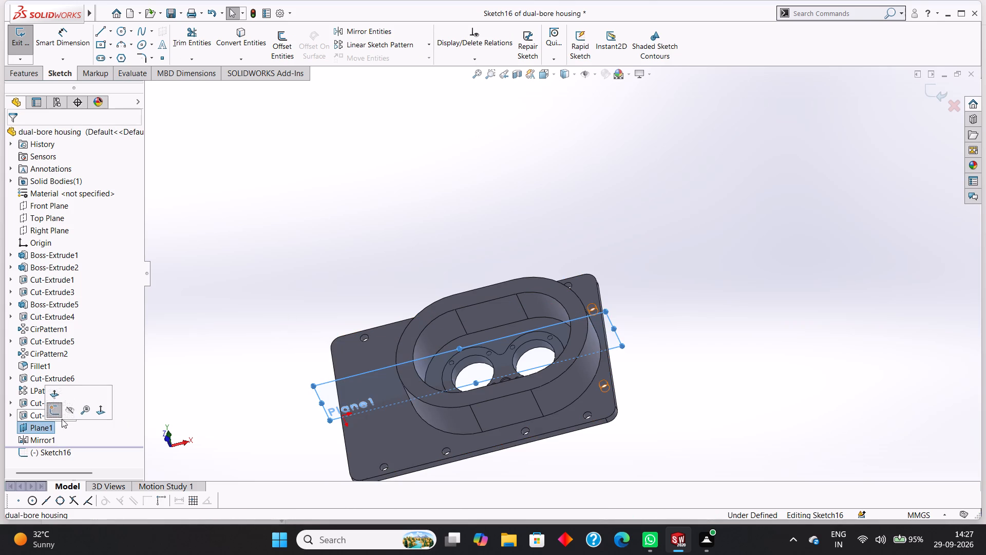
left_click(67, 414)
middle_click_drag(667, 371, 698, 366)
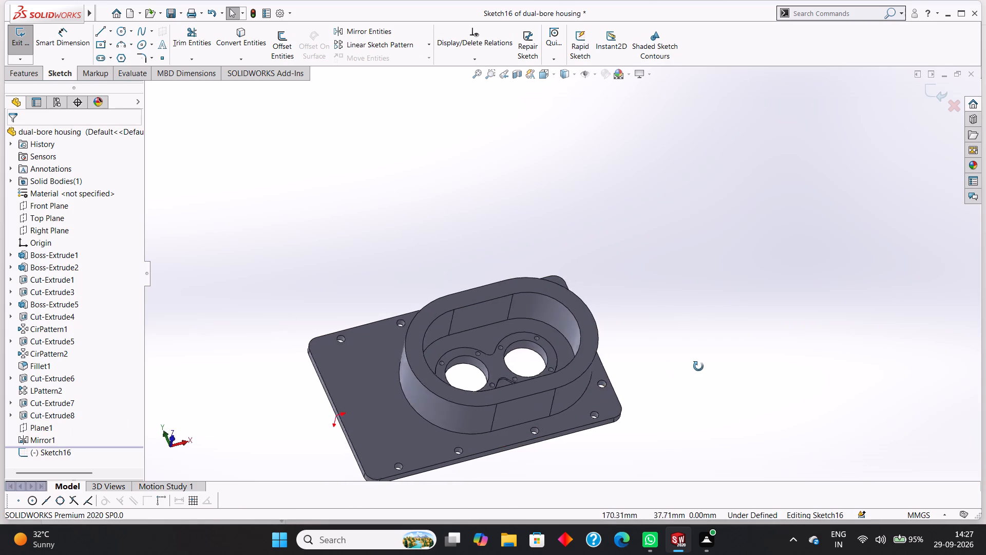
middle_click_drag(698, 366, 723, 408)
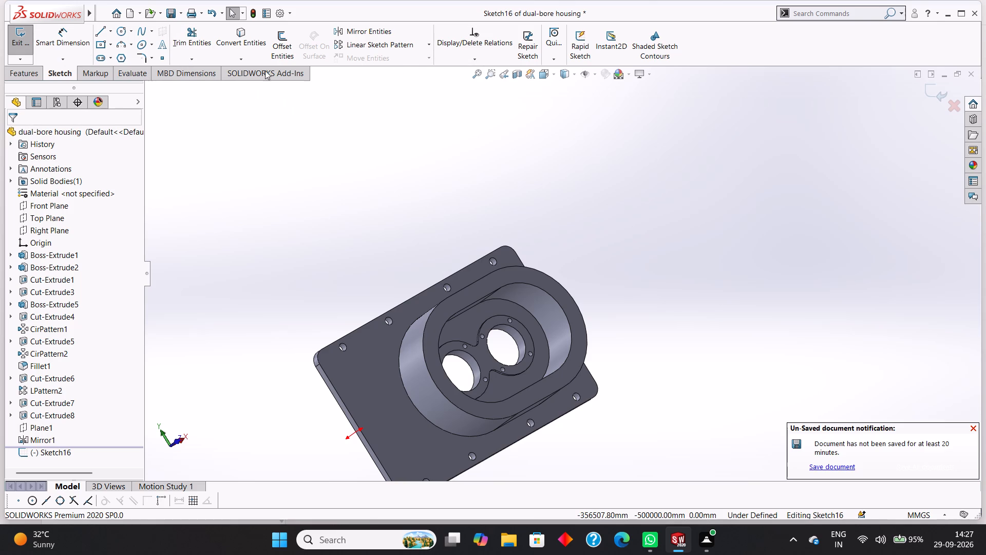
left_click(34, 71)
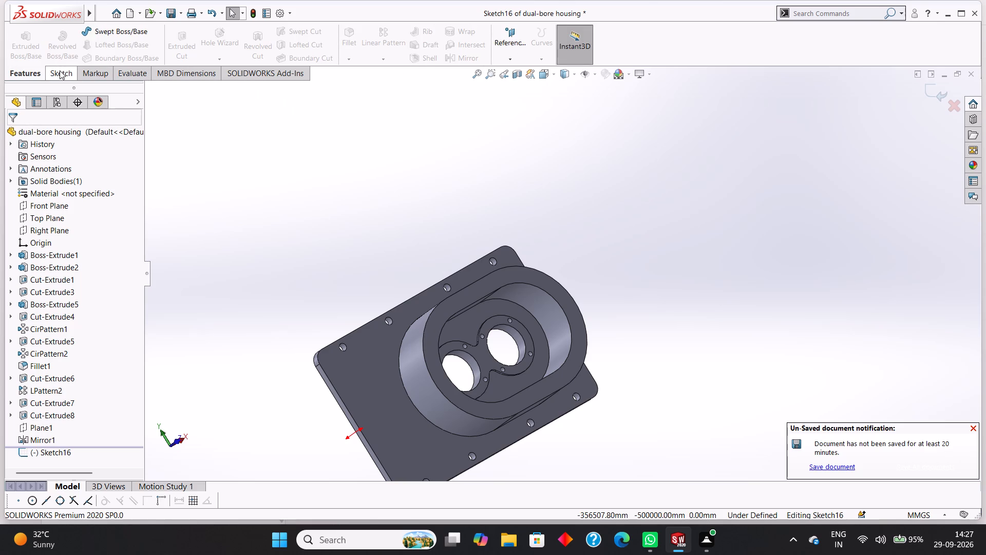
left_click(60, 70)
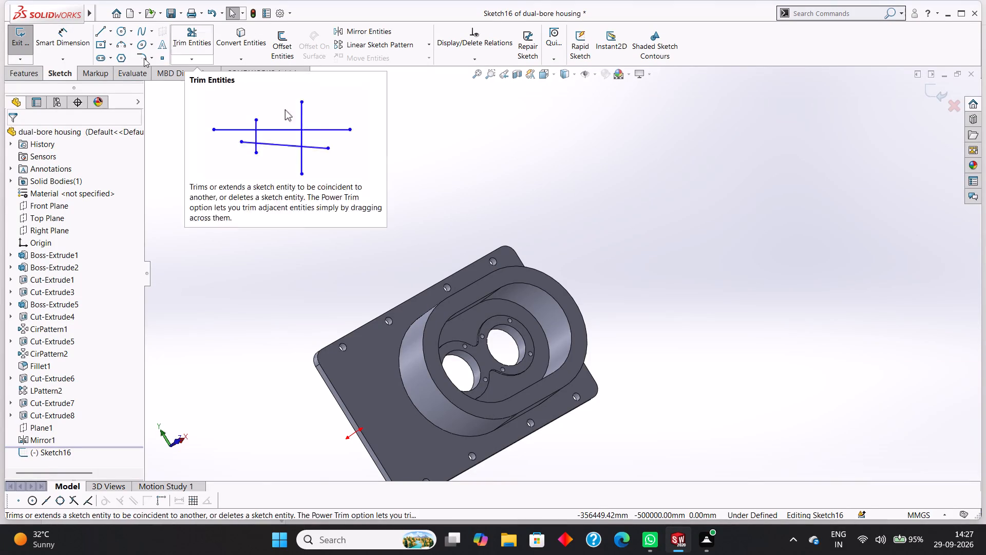
left_click(20, 41)
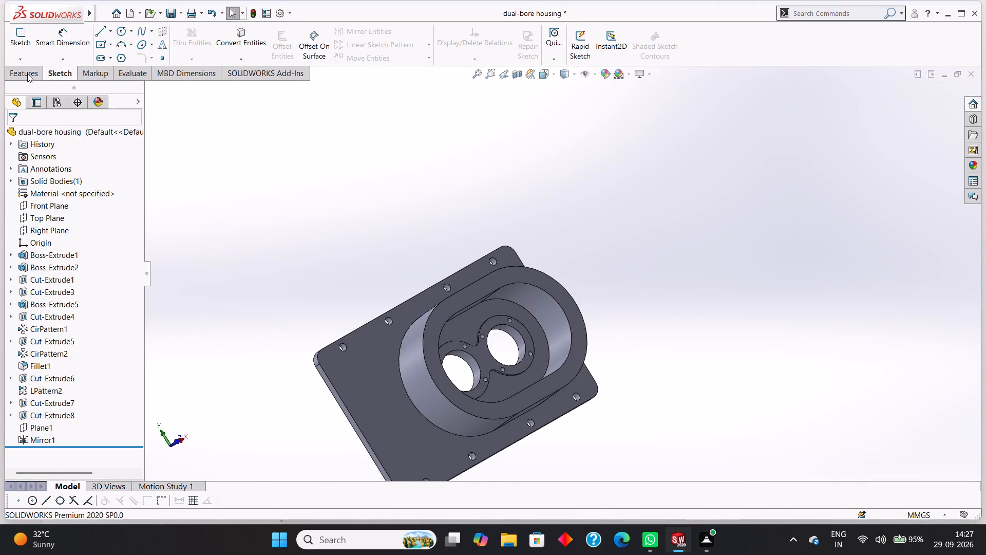
Create a reference plane parallel to the Right Plane, offset 58.75 mm across the plate's length.
left_click(27, 73)
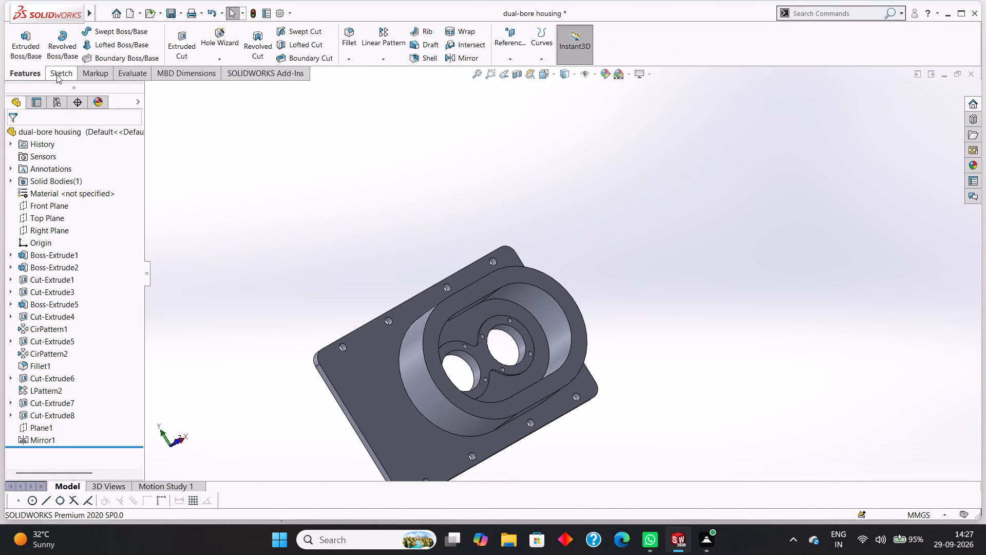
left_click(56, 75)
left_click(27, 69)
left_click(507, 63)
left_click(512, 72)
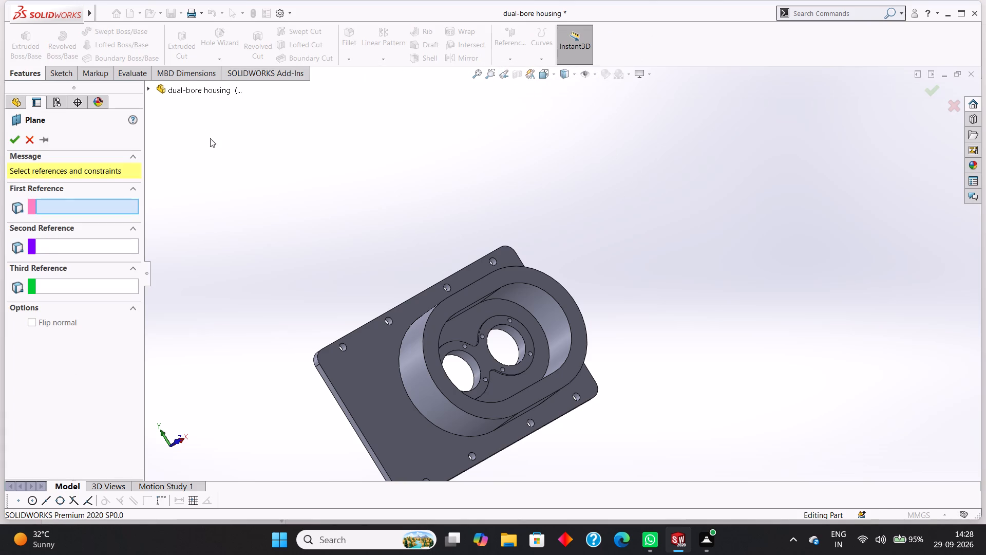
left_click(148, 87)
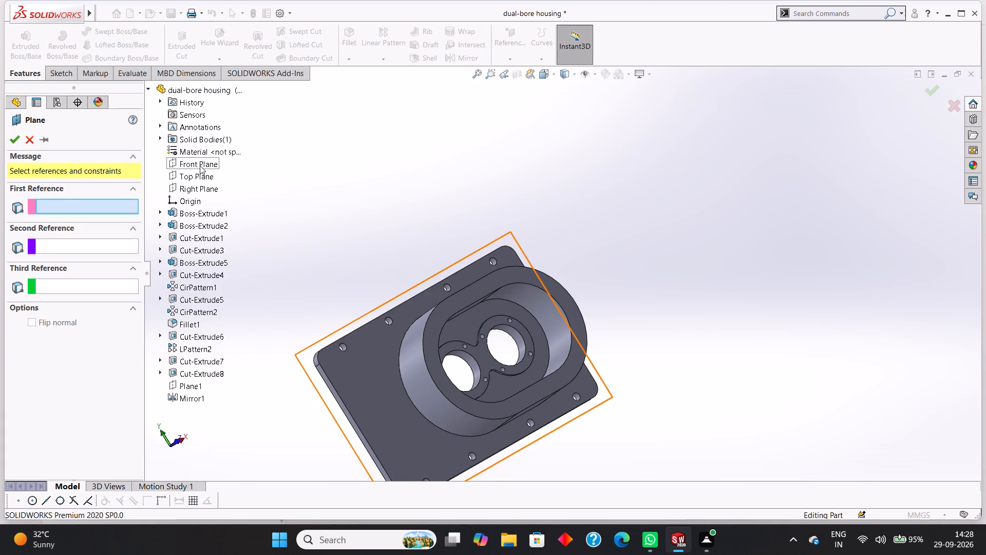
left_click(202, 184)
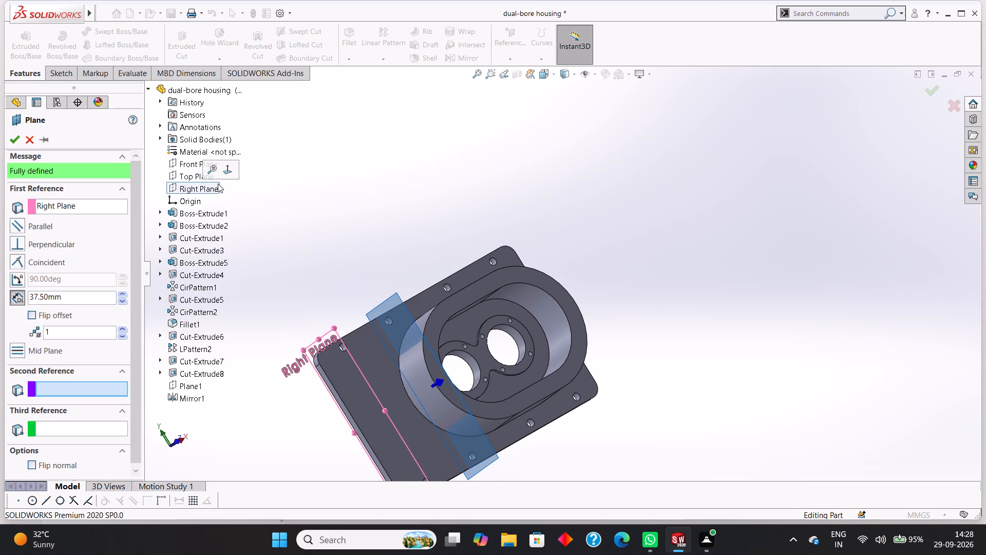
middle_click_drag(671, 198, 630, 174)
scroll(630, 174, "up", 3)
scroll(630, 219, "down", 2)
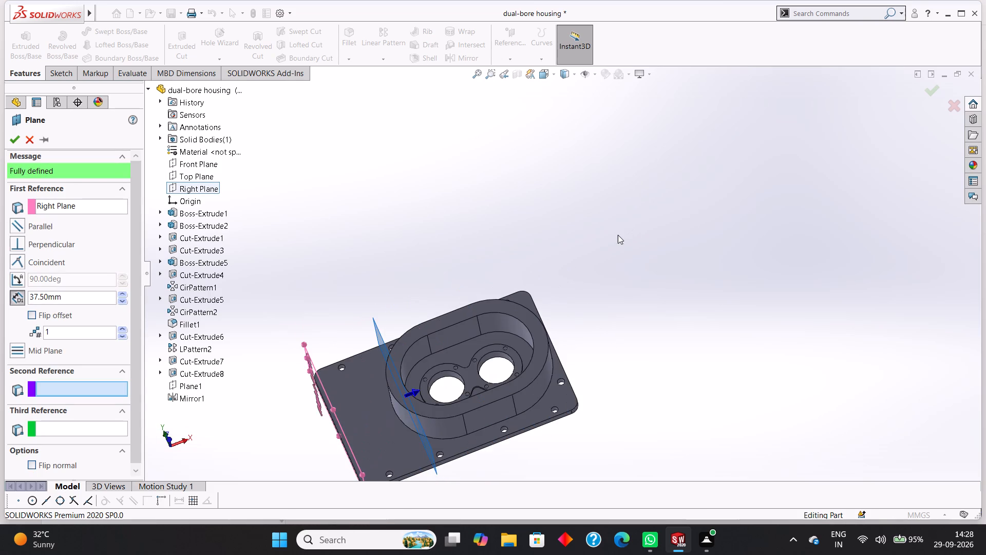
scroll(617, 235, "up", 1)
scroll(617, 233, "down", 1)
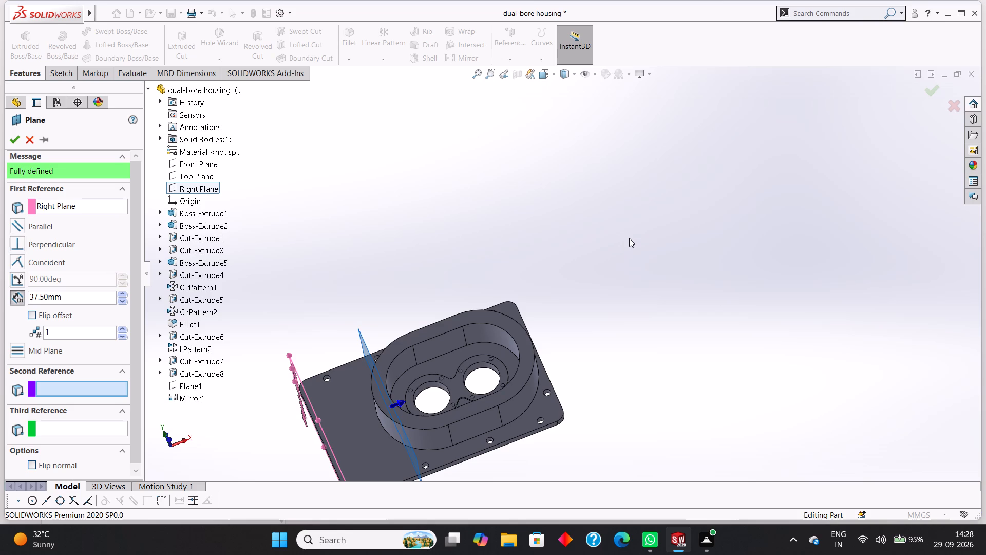
key("BackSpace")
key("BackSpace")
key("BackSpace")
left_click_drag(84, 297, 1, 291)
key("BackSpace")
type("58")
type(".75")
key("Return")
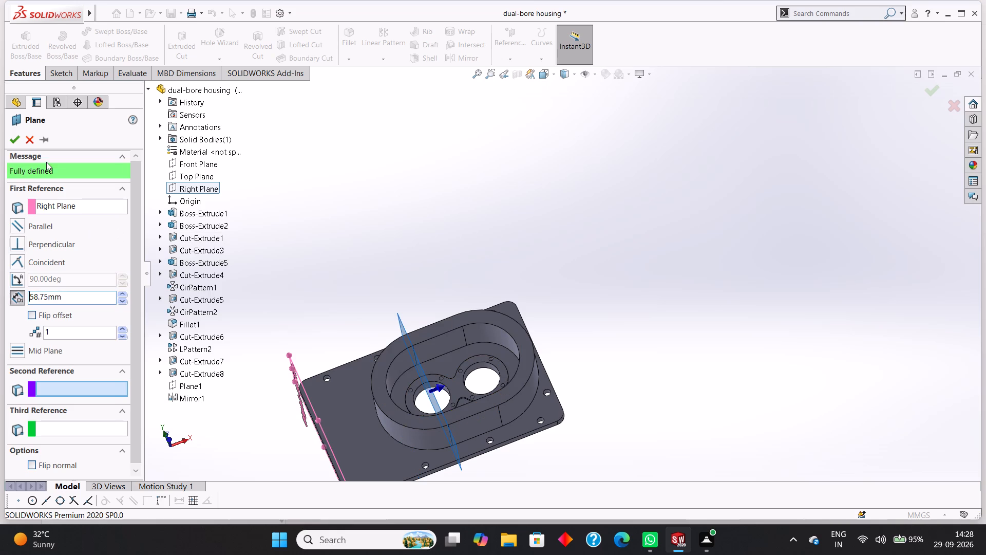
left_click(11, 140)
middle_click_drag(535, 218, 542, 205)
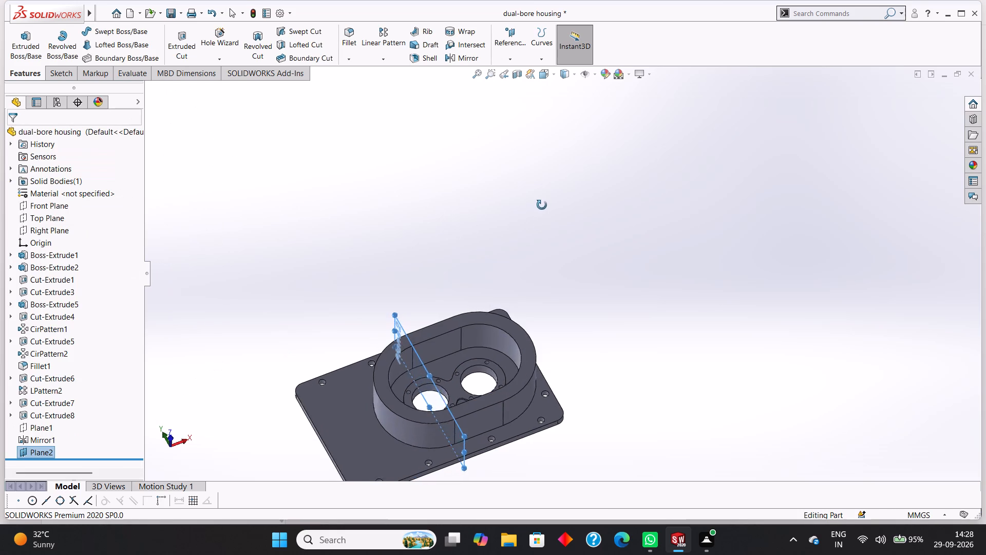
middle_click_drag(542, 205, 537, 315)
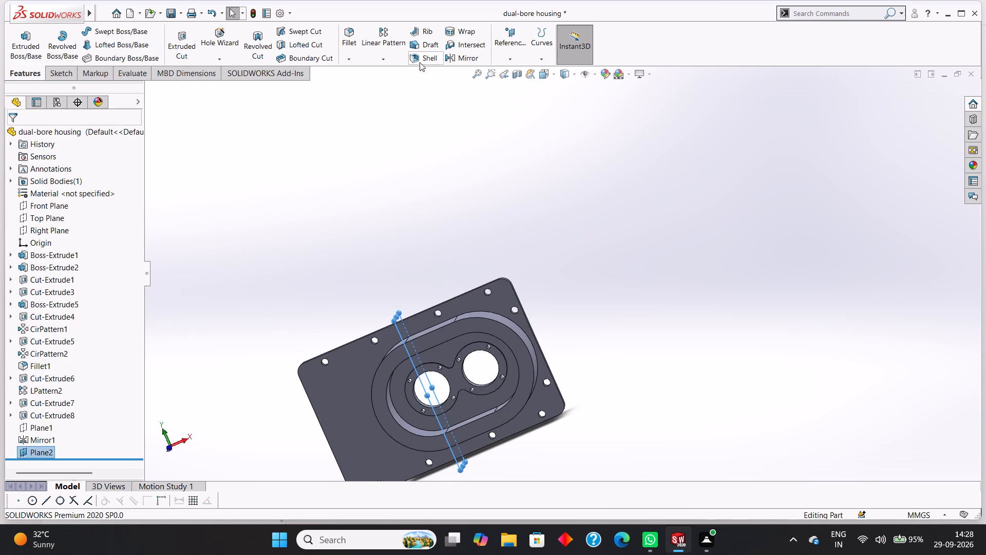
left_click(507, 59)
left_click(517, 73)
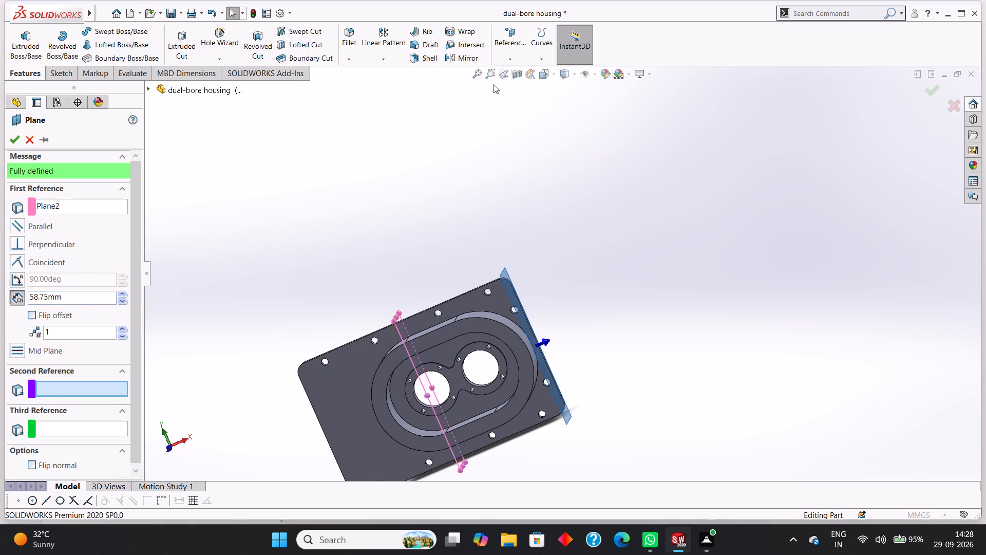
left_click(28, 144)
Mirror the two right-edge holes (Cut-Extrude8) about the 58.75 mm offset plane onto the plate's opposite short edge.
left_click(385, 61)
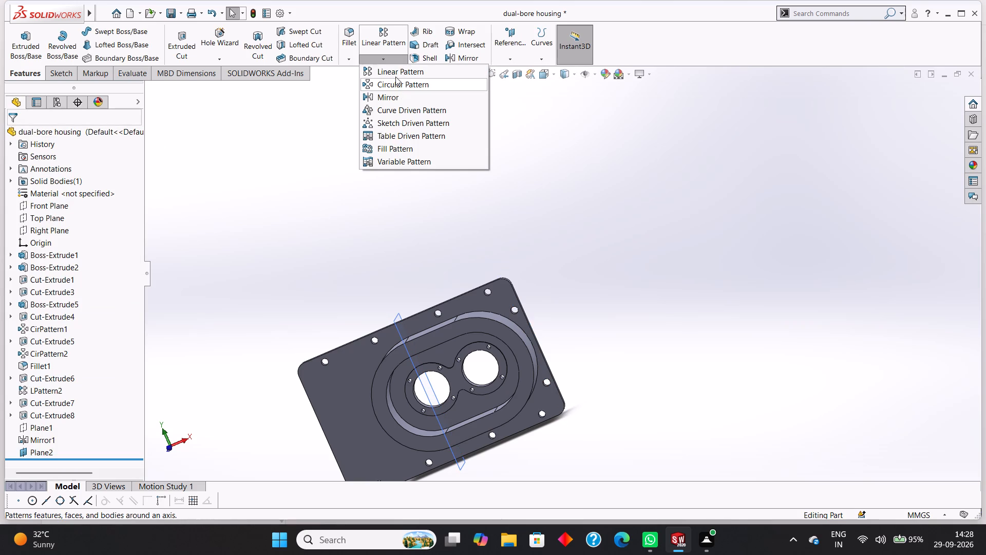
left_click(394, 97)
scroll(492, 305, "down", 1)
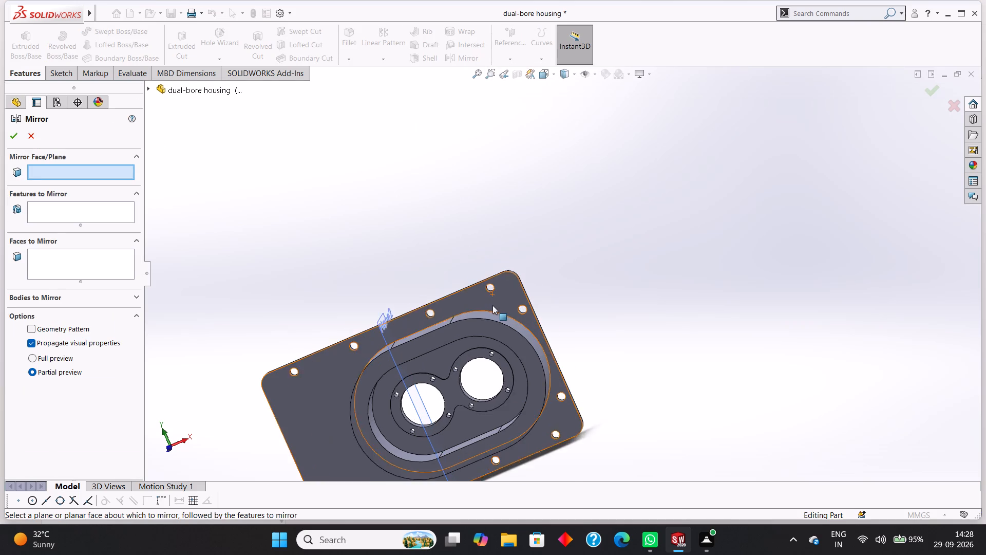
scroll(492, 305, "down", 1)
left_click(363, 335)
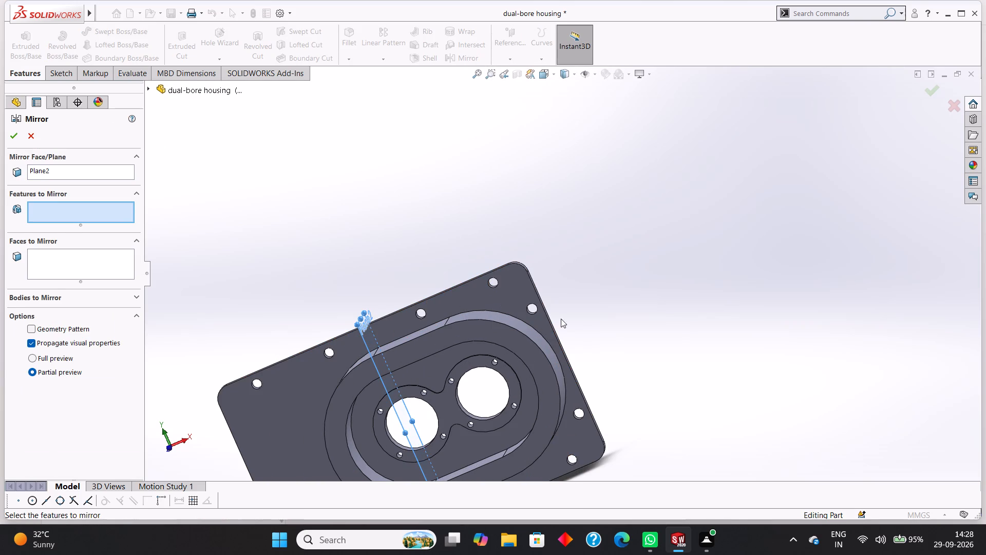
scroll(580, 314, "down", 2)
middle_click_drag(583, 312, 586, 285)
scroll(511, 310, "down", 6)
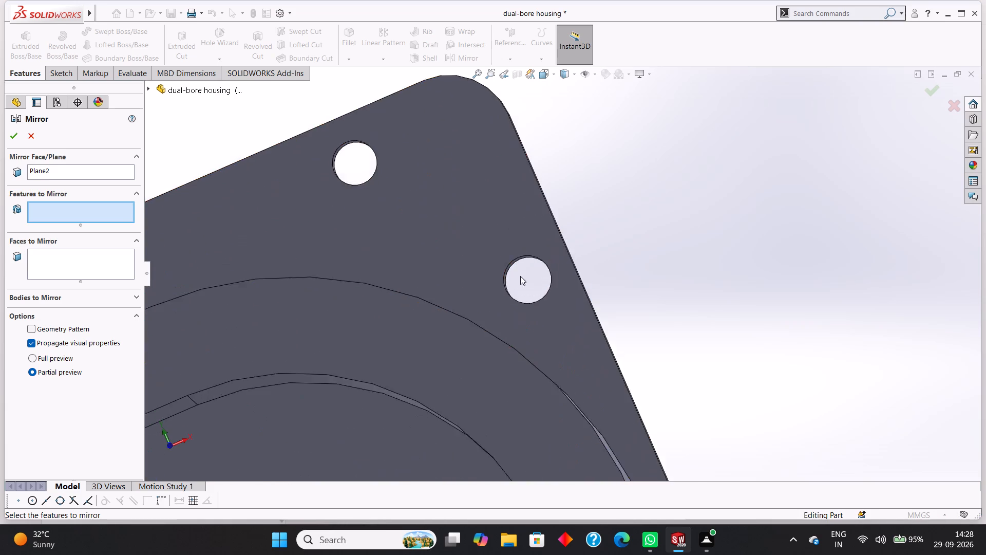
scroll(520, 276, "down", 2)
middle_click_drag(727, 247, 727, 204)
left_click(546, 269)
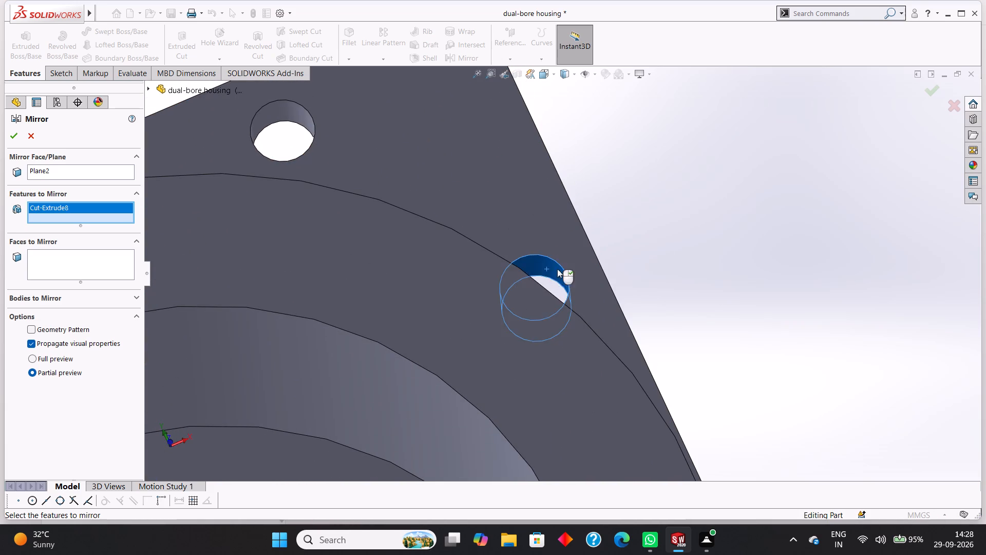
scroll(724, 268, "up", 5)
scroll(737, 347, "up", 5)
scroll(614, 387, "down", 3)
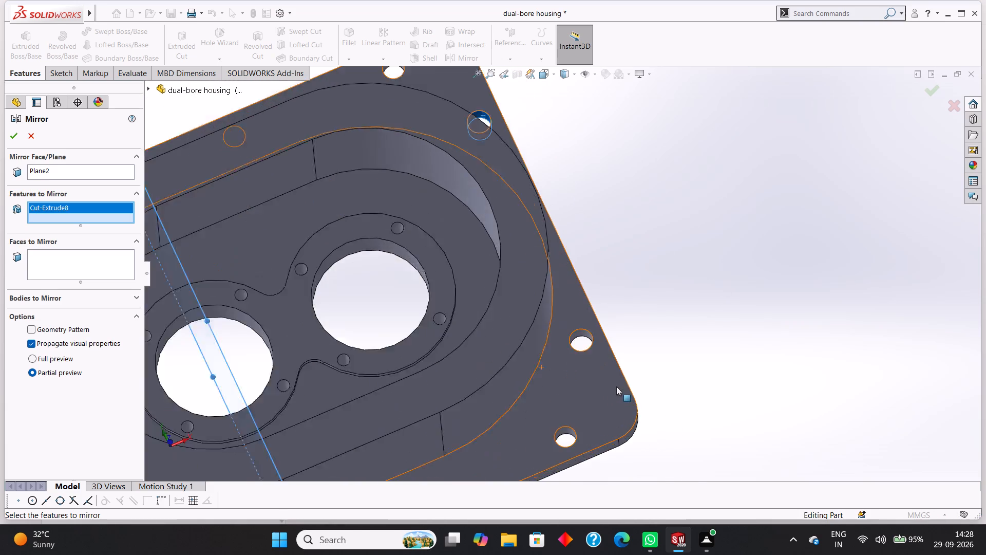
scroll(616, 386, "down", 6)
left_click(547, 255)
scroll(744, 254, "up", 10)
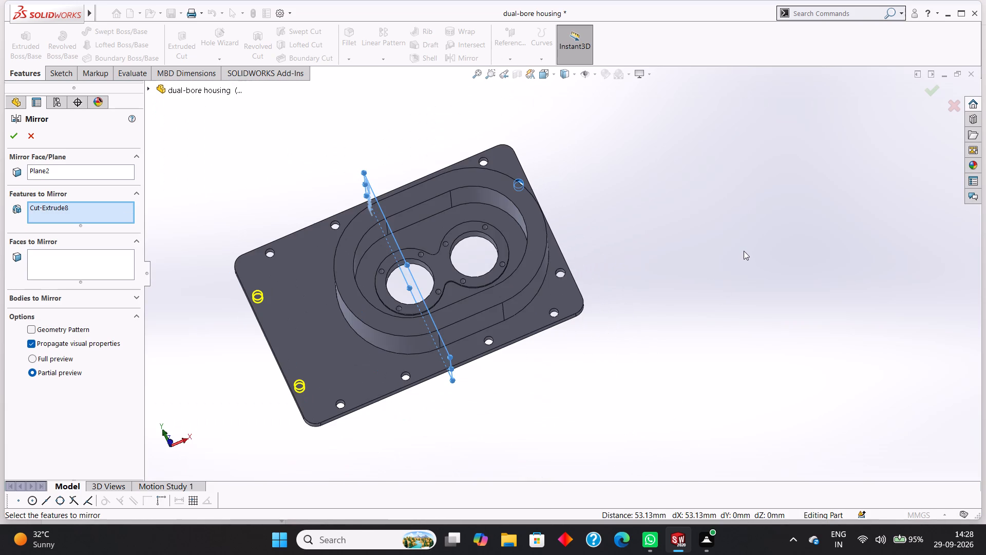
left_click(11, 141)
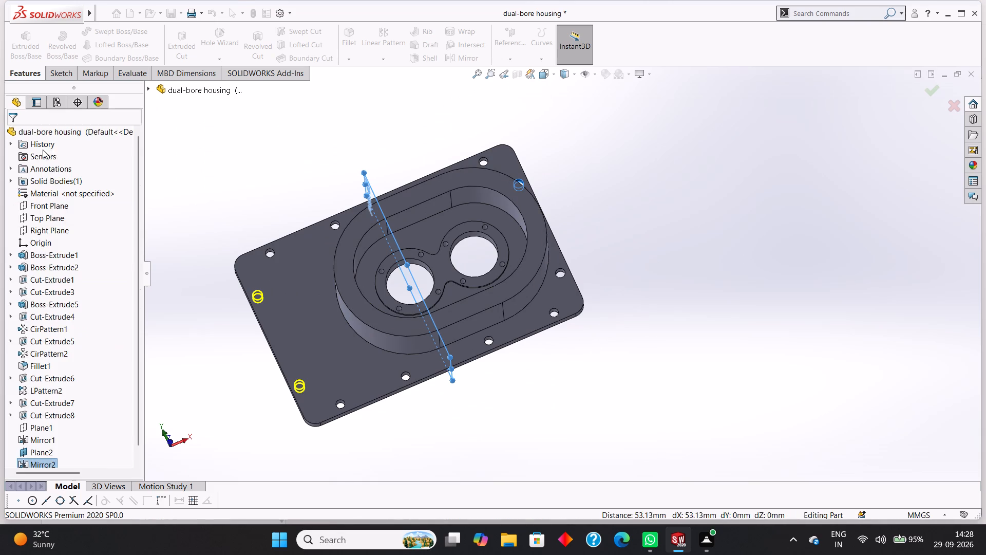
scroll(64, 310, "down", 3)
scroll(189, 315, "down", 4)
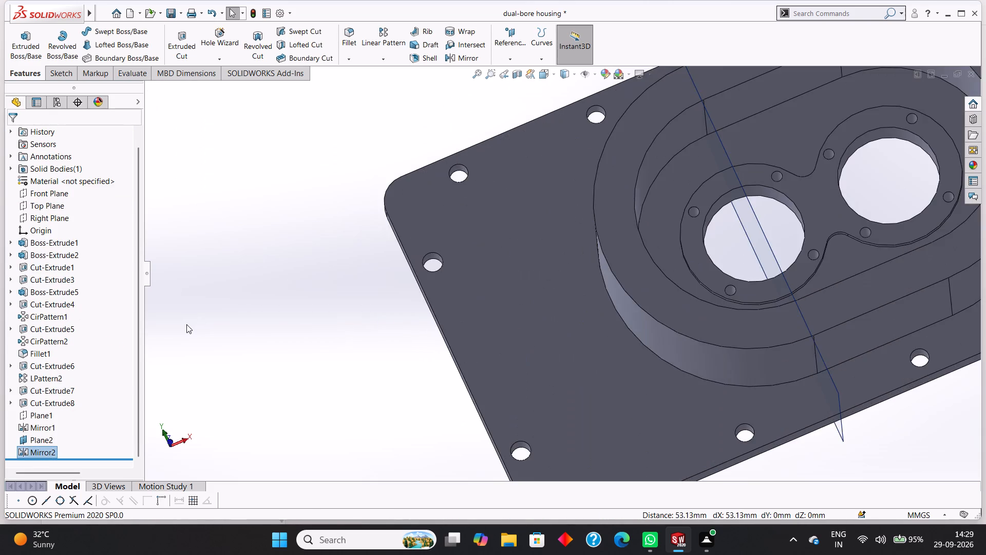
Hide the 58.75 mm offset plane, Plane2.
scroll(186, 324, "up", 4)
right_click(45, 438)
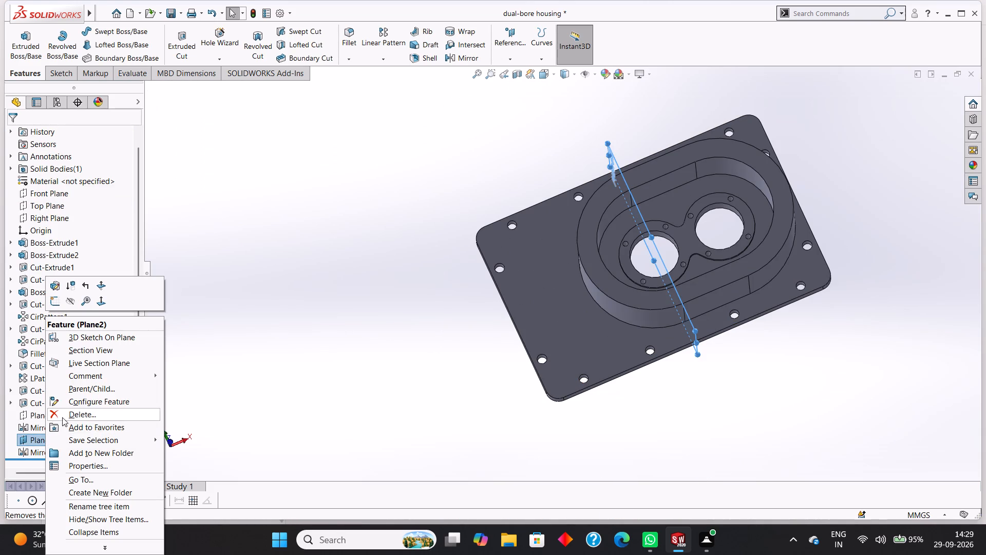
left_click(67, 303)
Apply the polished steel metal appearance to the whole dual-bore housing part.
scroll(230, 314, "up", 2)
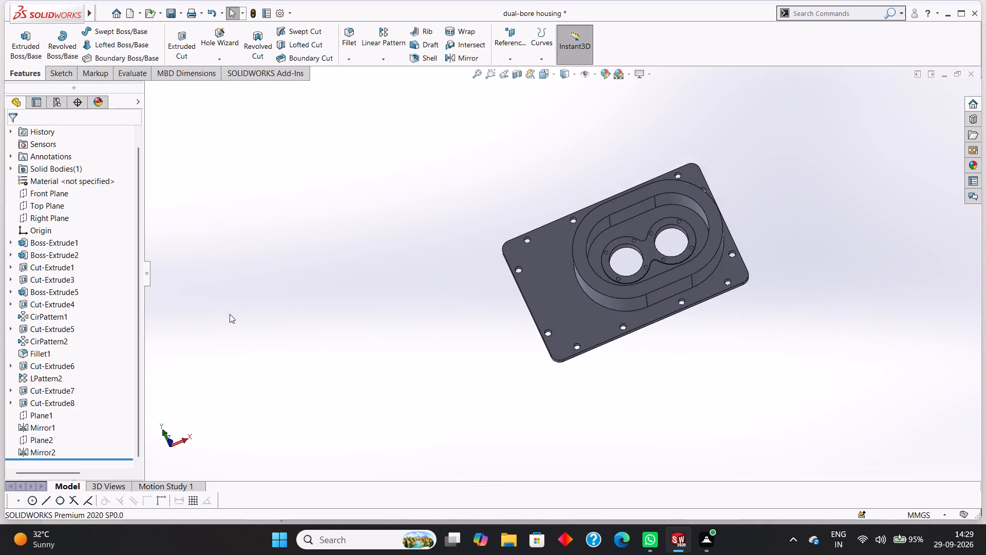
scroll(230, 314, "up", 1)
middle_click_drag(400, 343, 401, 354)
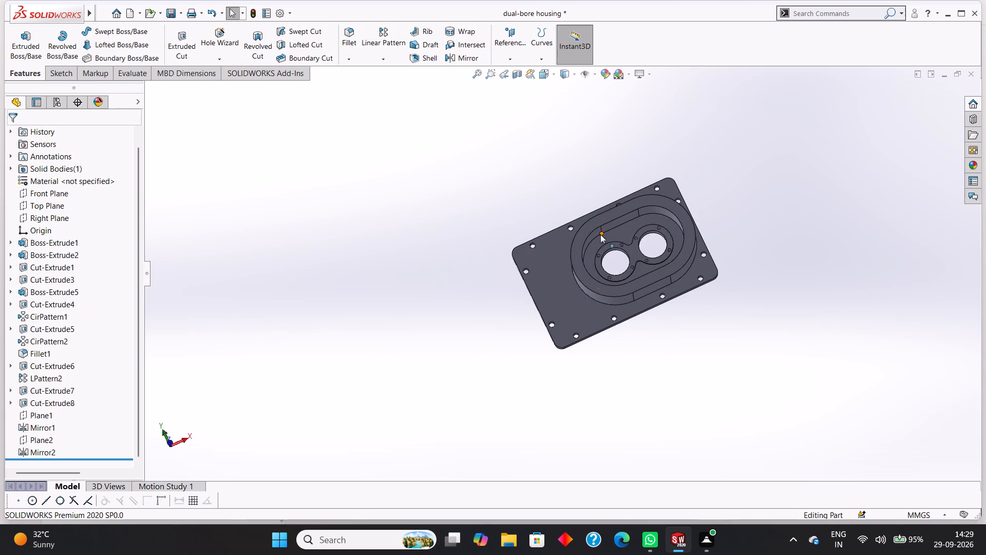
left_click(605, 77)
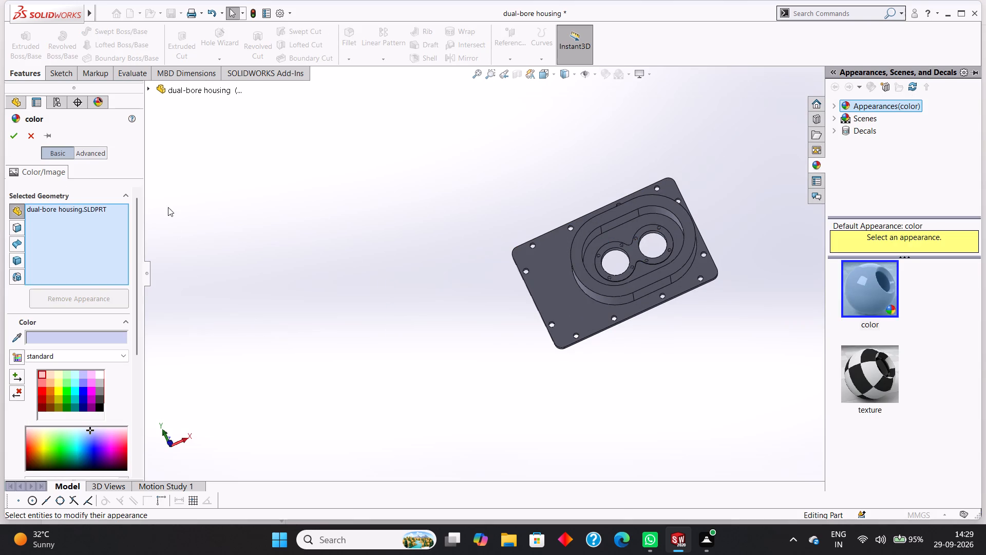
left_click(837, 106)
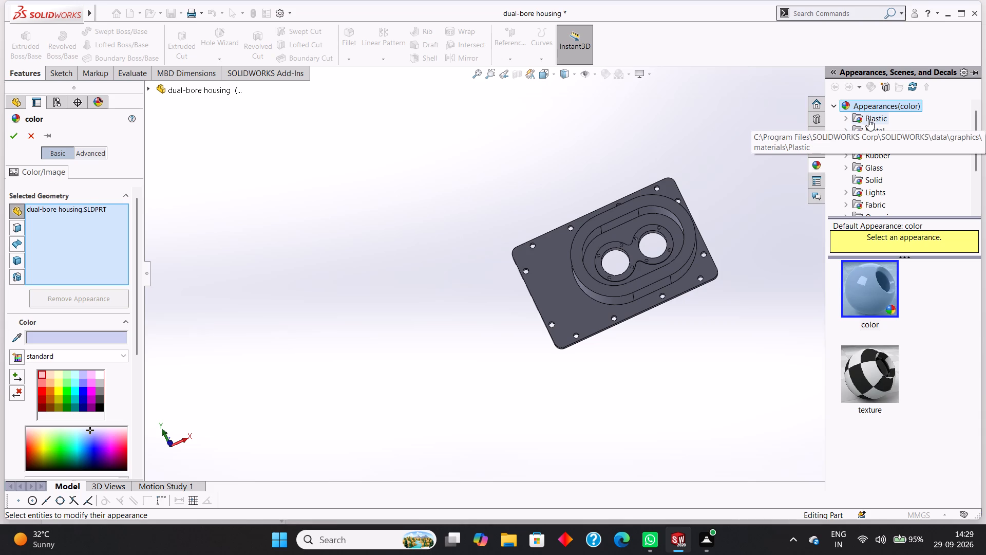
left_click(866, 129)
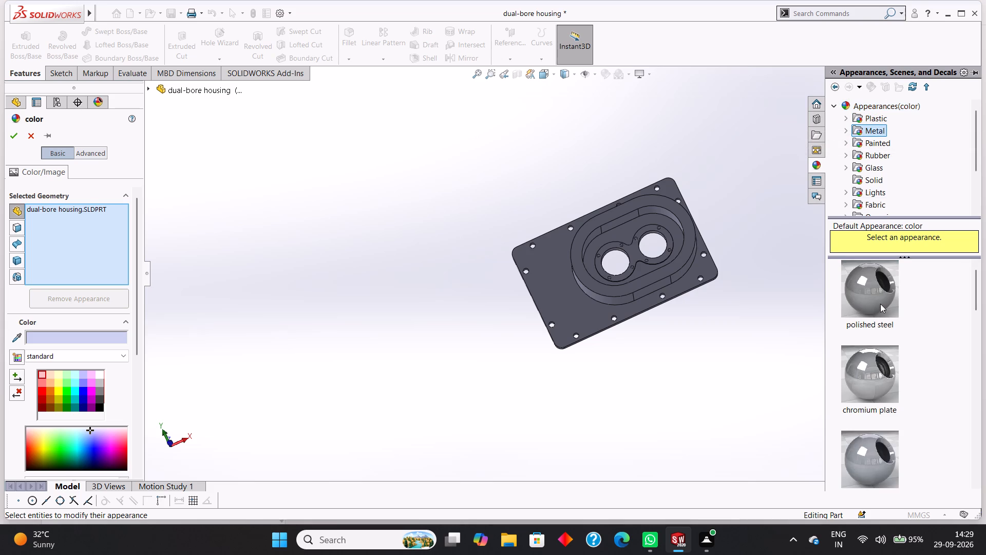
left_click_drag(880, 304, 701, 269)
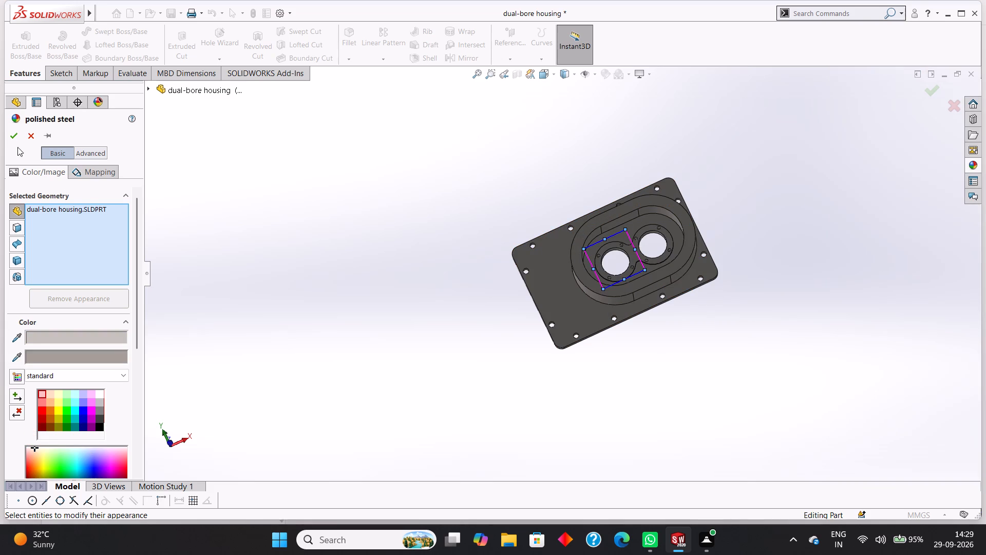
left_click(15, 139)
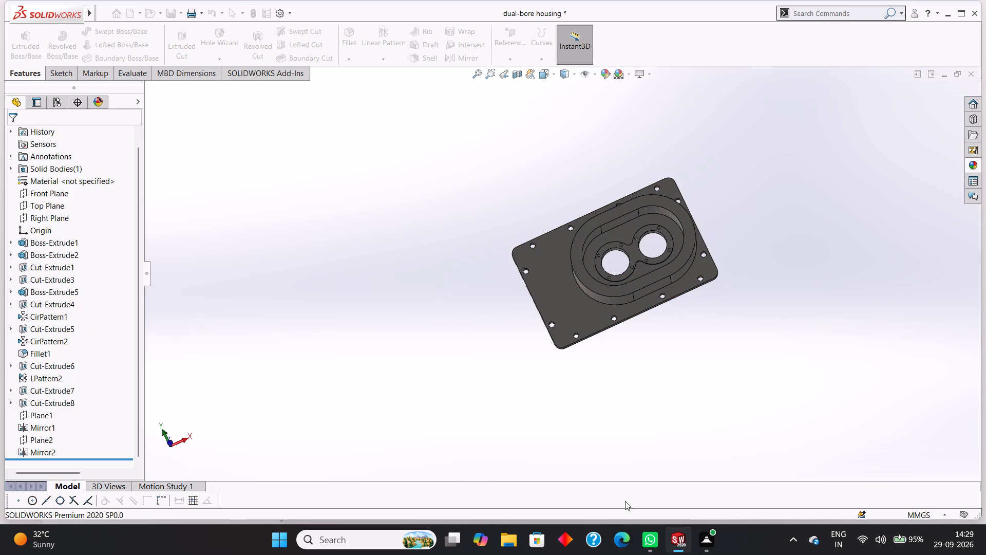
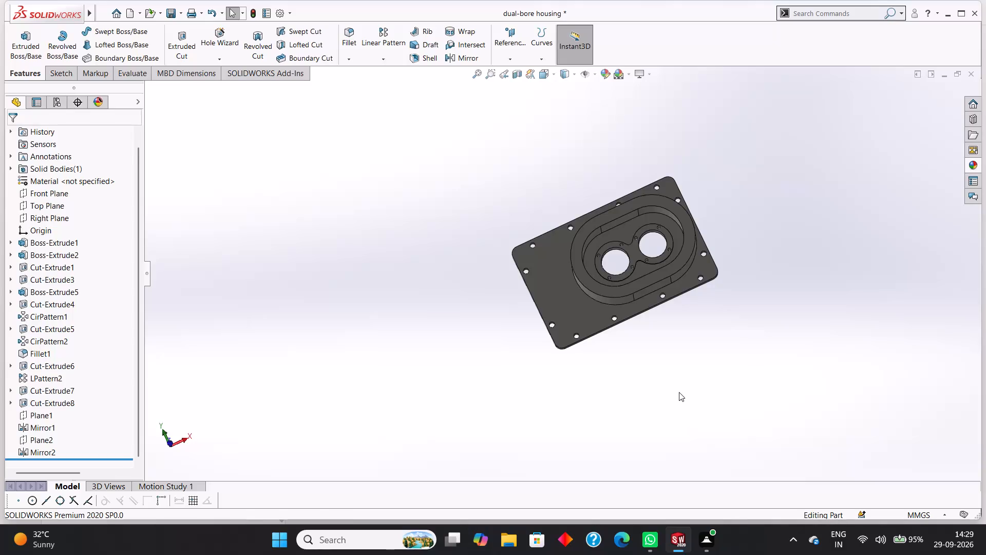
Save the finished dual-bore housing part.
key("ctrl+s")
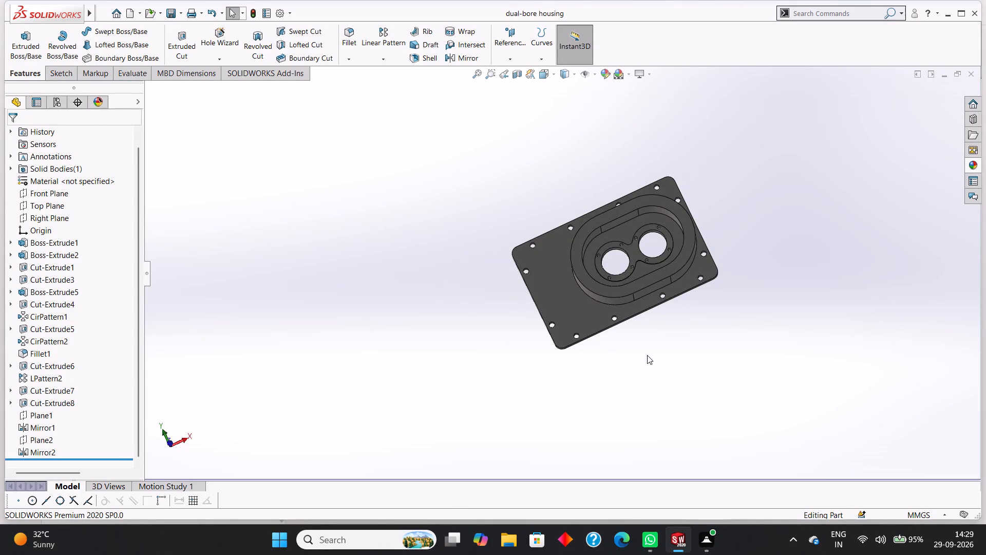
key("ctrl+s")
key("ctrl+s")
key("ctrl+s")
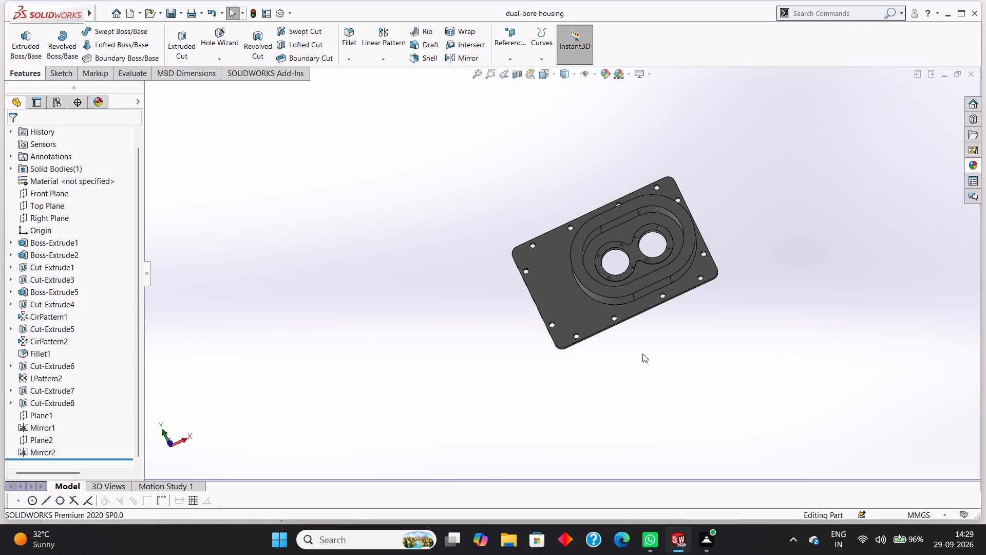
key("ctrl+s")
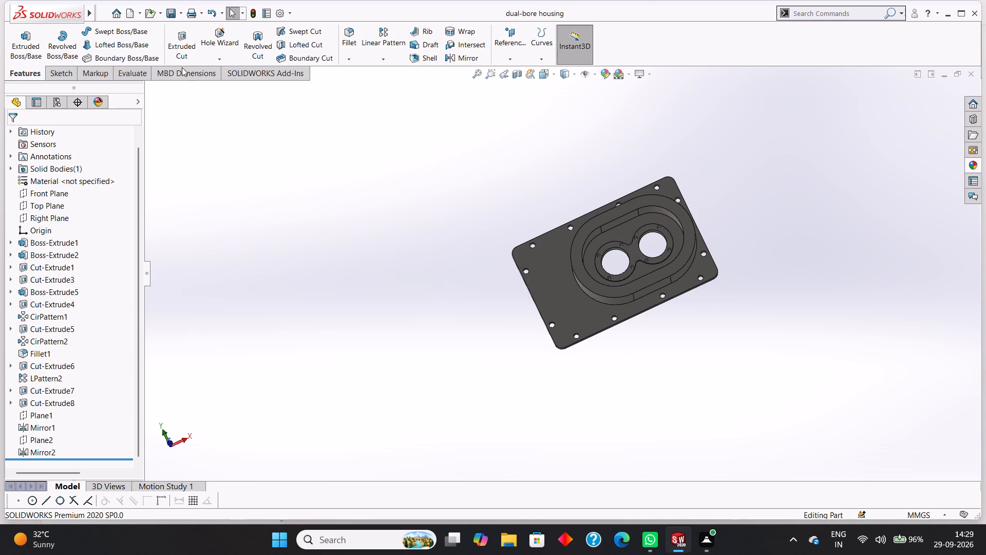
left_click(161, 17)
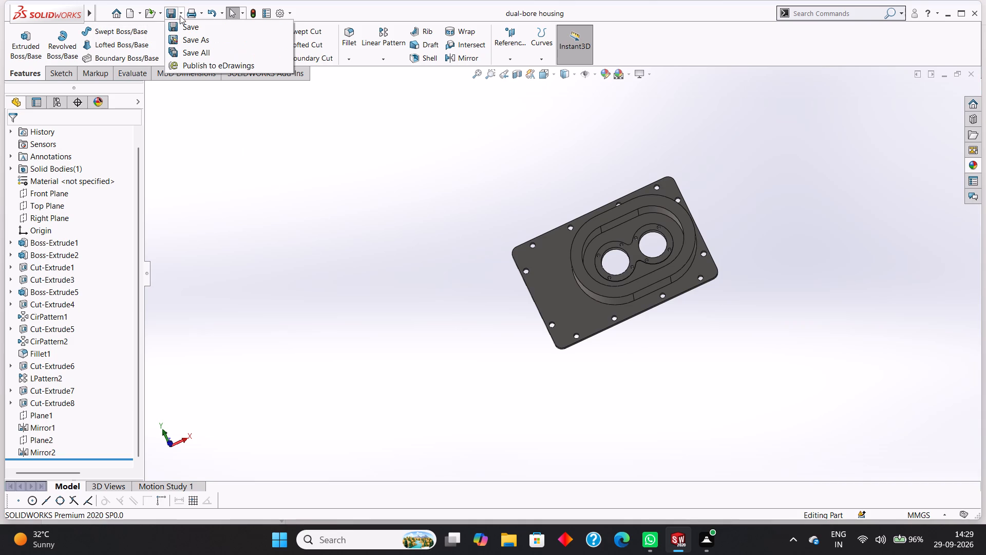
left_click(186, 24)
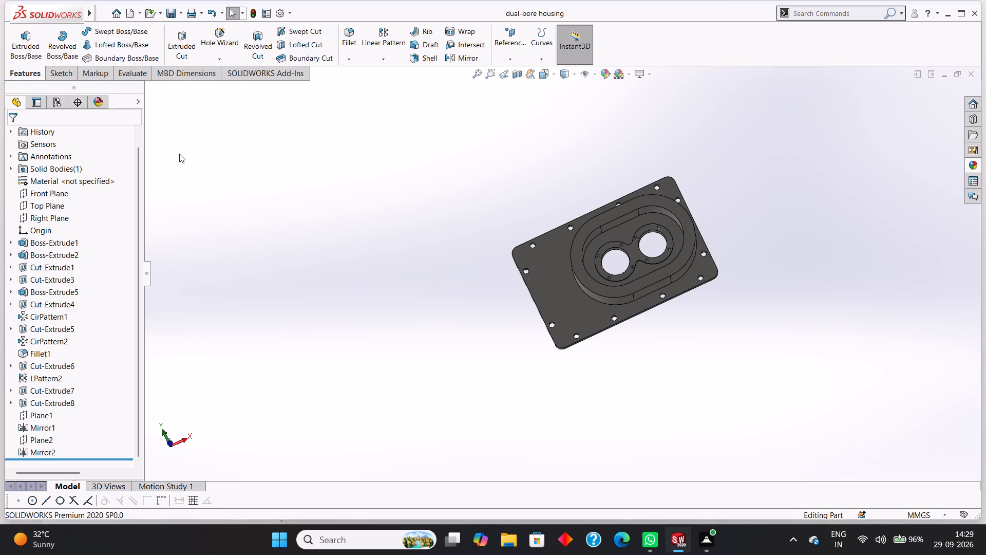
left_click(180, 13)
left_click(185, 26)
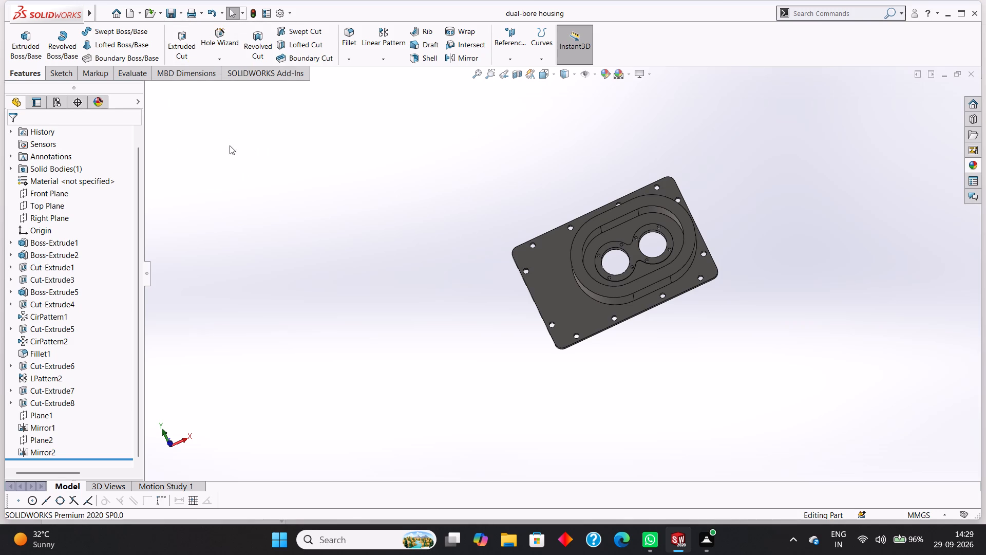
left_click(230, 148)
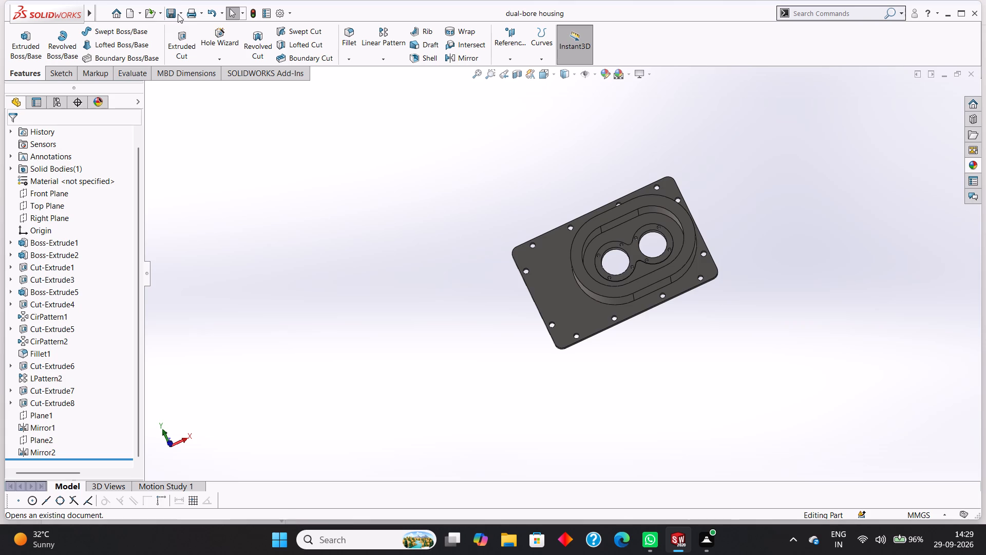
left_click(181, 14)
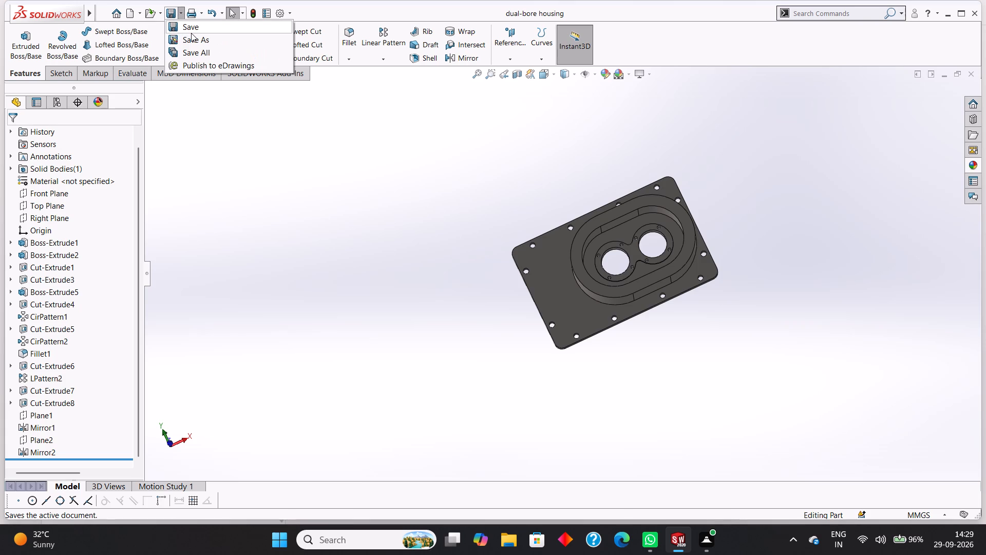
left_click(192, 28)
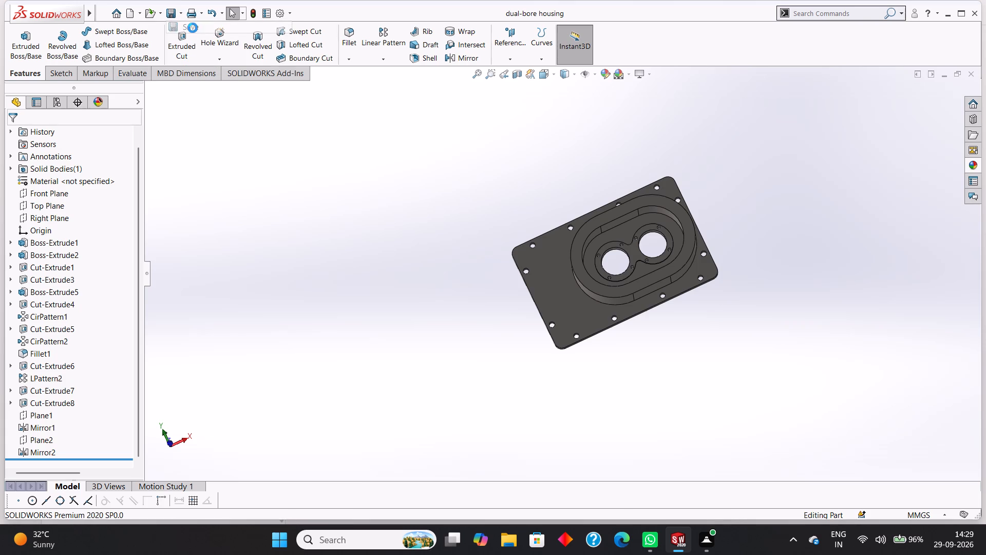
left_click(237, 144)
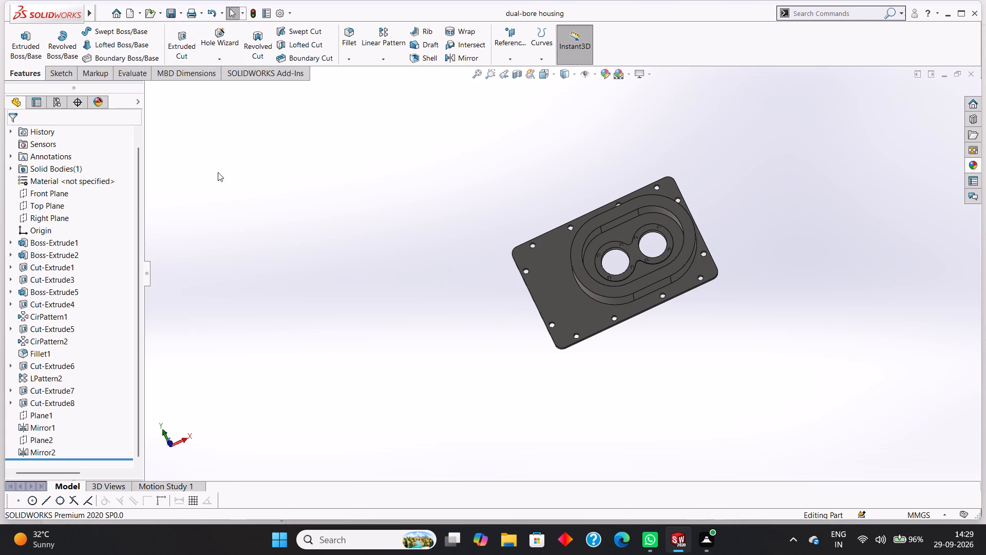
Save the dual-bore housing part again under its current name.
scroll(225, 204, "up", 4)
scroll(599, 213, "down", 4)
scroll(650, 289, "up", 4)
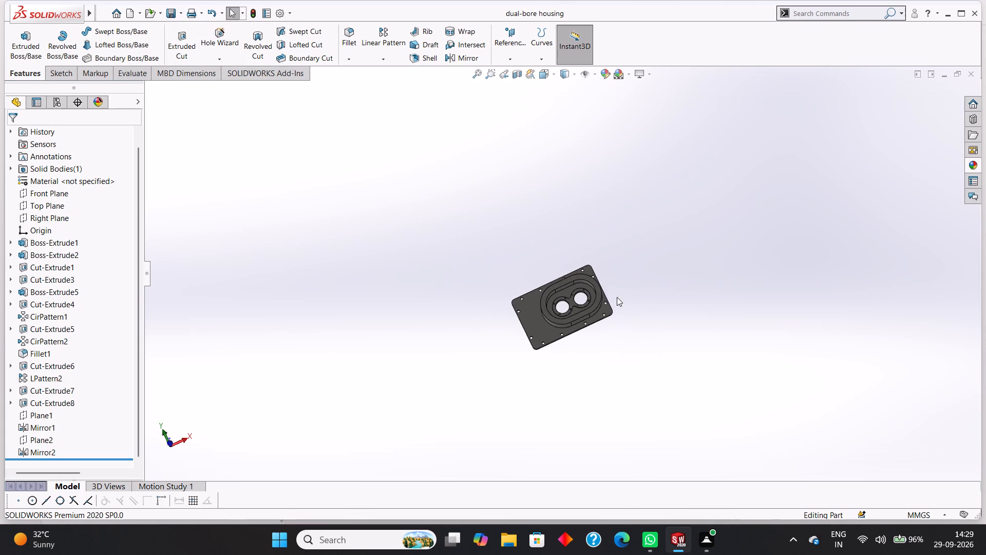
scroll(617, 297, "down", 3)
scroll(525, 278, "down", 3)
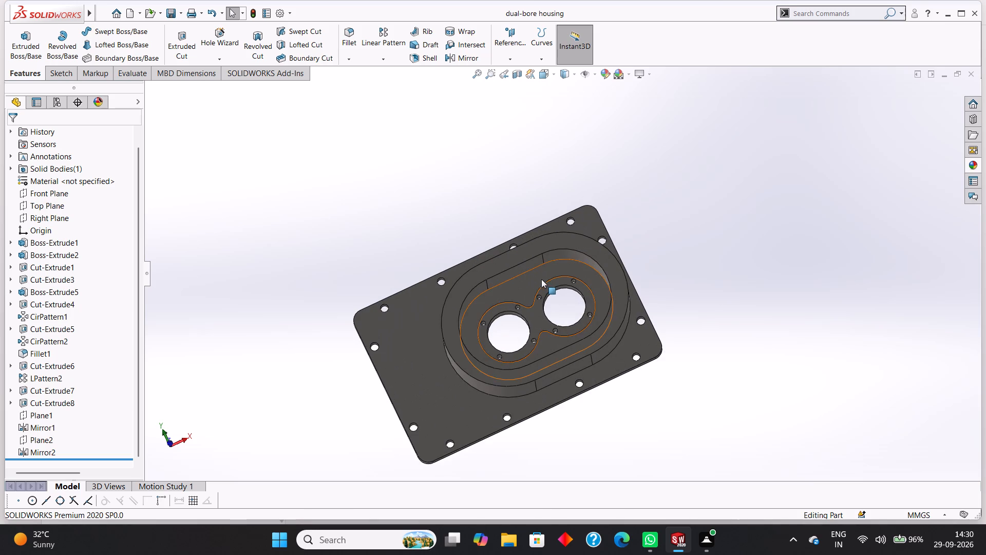
key("ctrl+s")
key("ctrl+s")
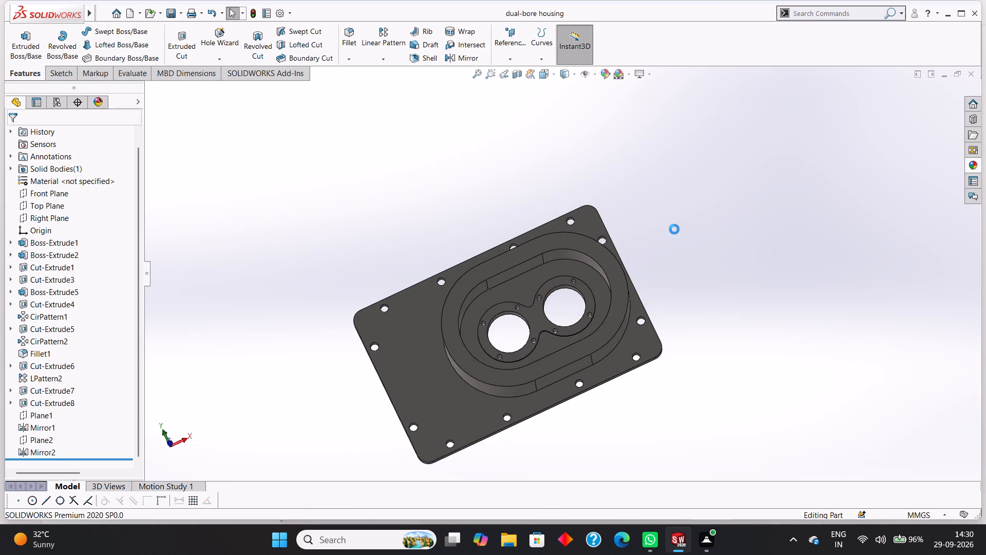
key("ctrl+s")
key("ctrl+s")
key("ctrl+s")
key("ctrl+s")
key("ctrl+s")
key("ctrl+s")
key("ctrl+s")
key("ctrl+s")
key("ctrl+s")
Save the part as "dual-bore housing" in SOLIDWORKS Part format in the tryfuji folder, replacing the existing file.
left_click(181, 10)
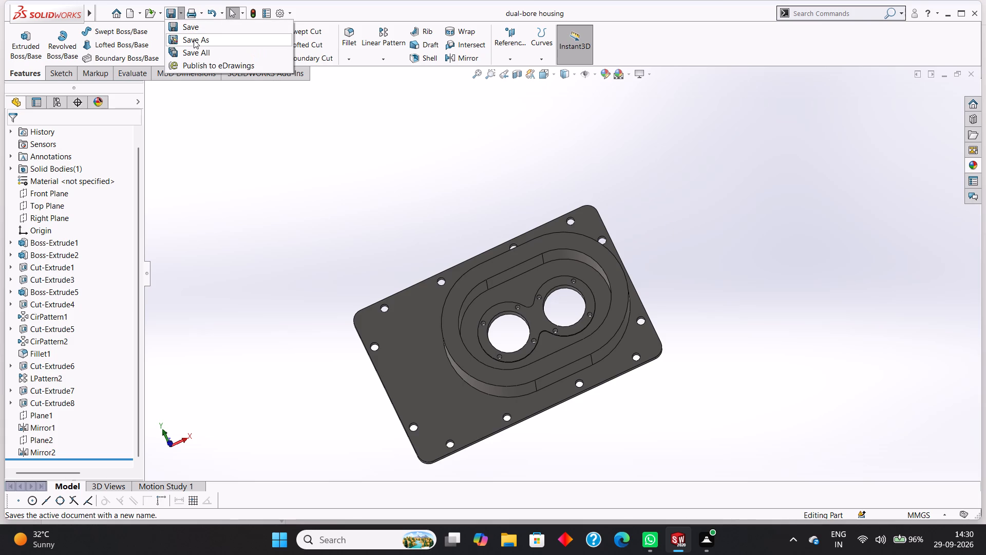
left_click(194, 40)
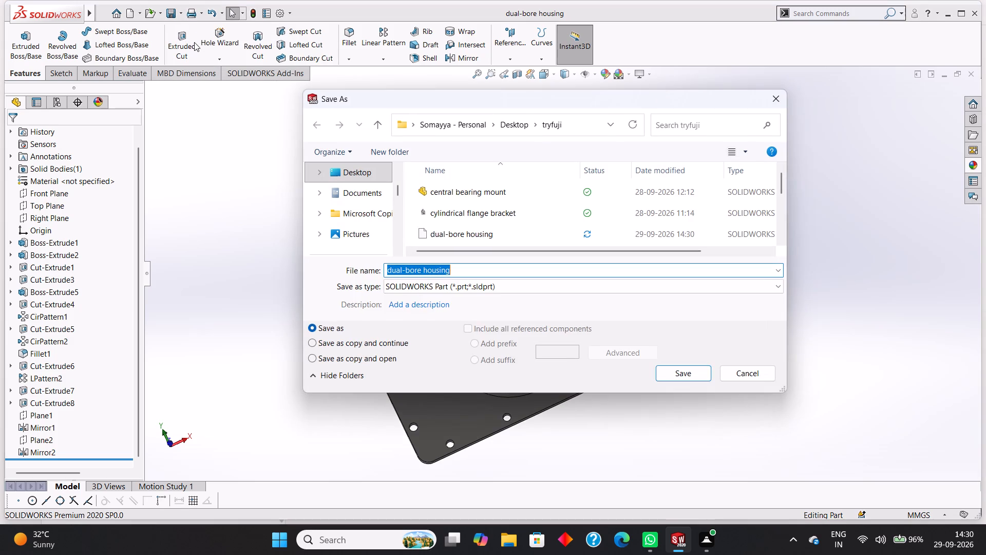
left_click(456, 267)
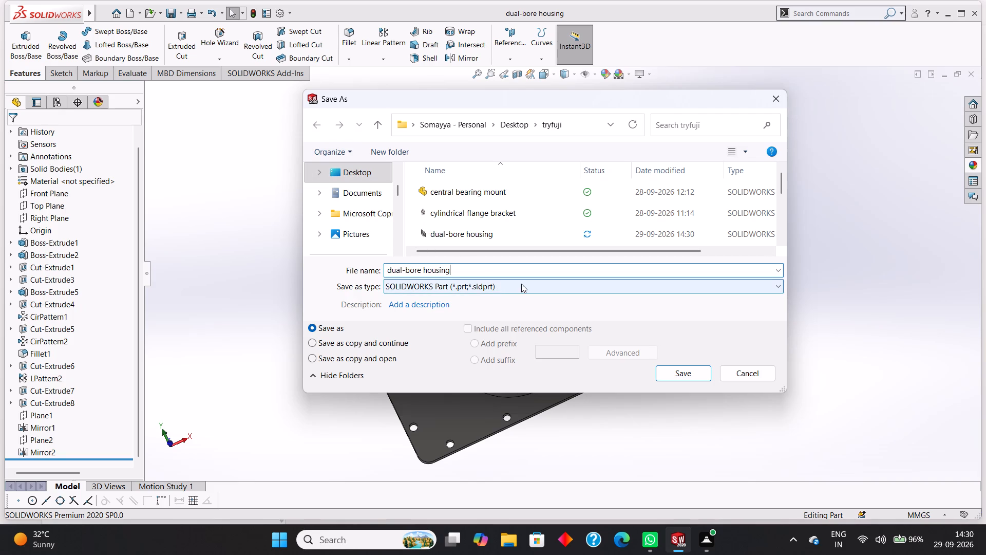
left_click(681, 372)
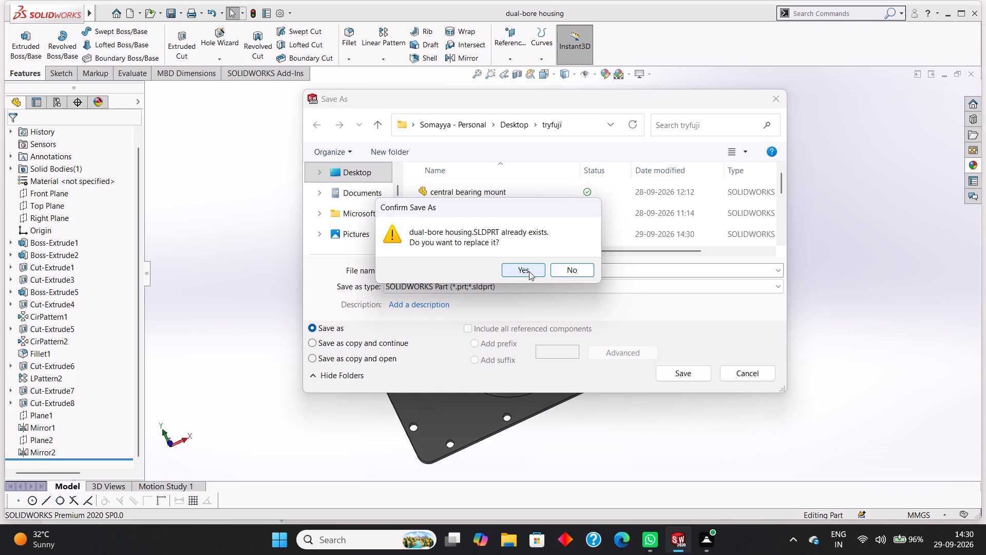
left_click(529, 271)
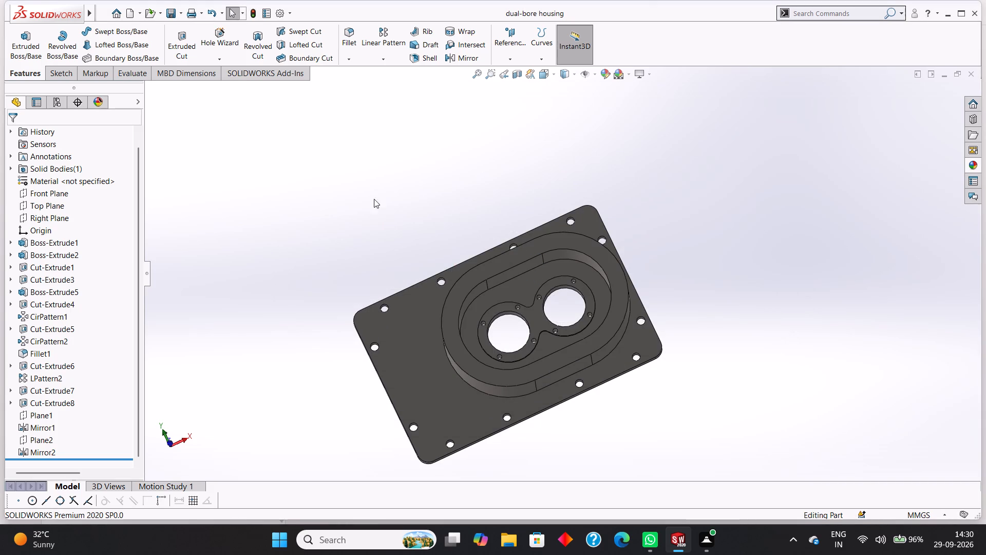
Save a copy of the part as an Adobe PDF named "dual-bore housing" in the tryfuji folder.
left_click(180, 12)
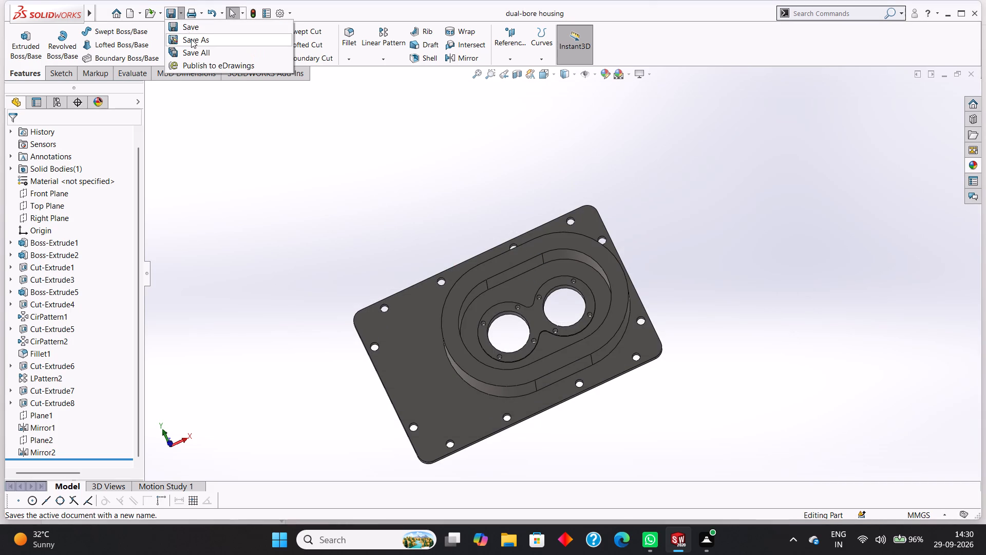
left_click(191, 39)
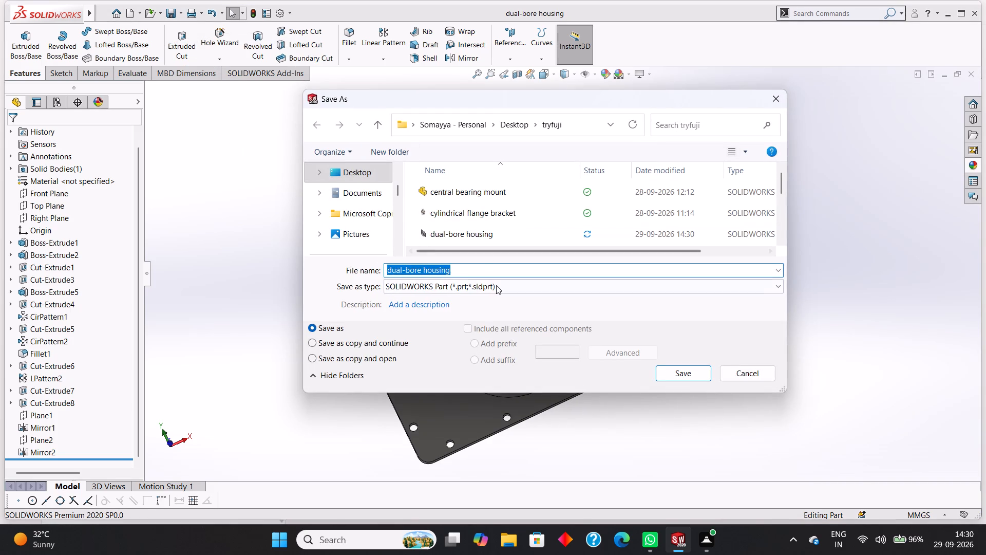
left_click(496, 285)
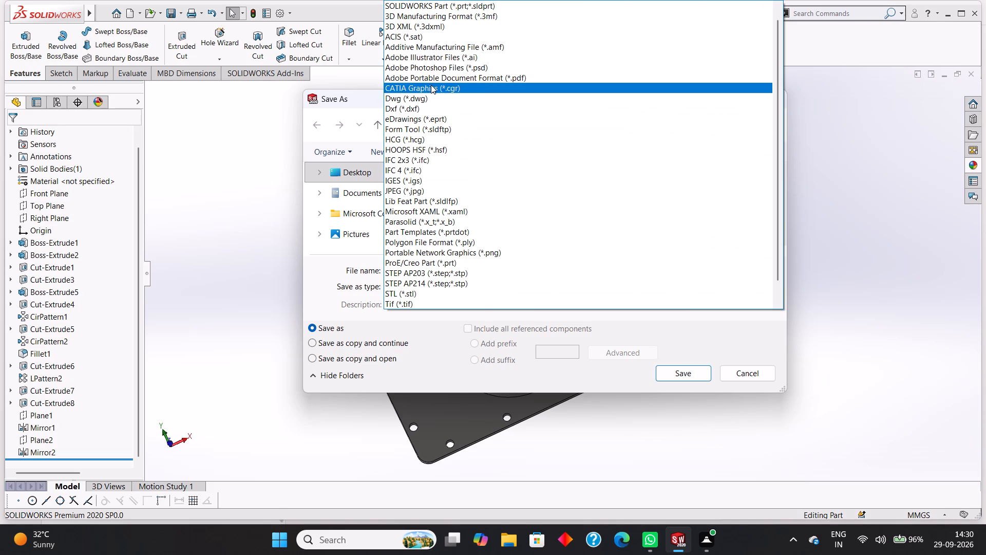
left_click(517, 77)
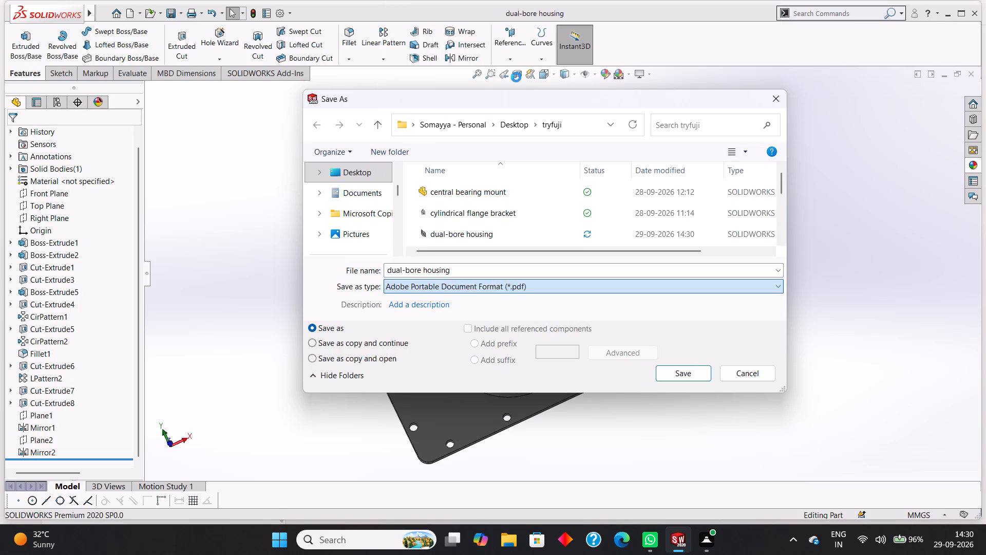
left_click(471, 303)
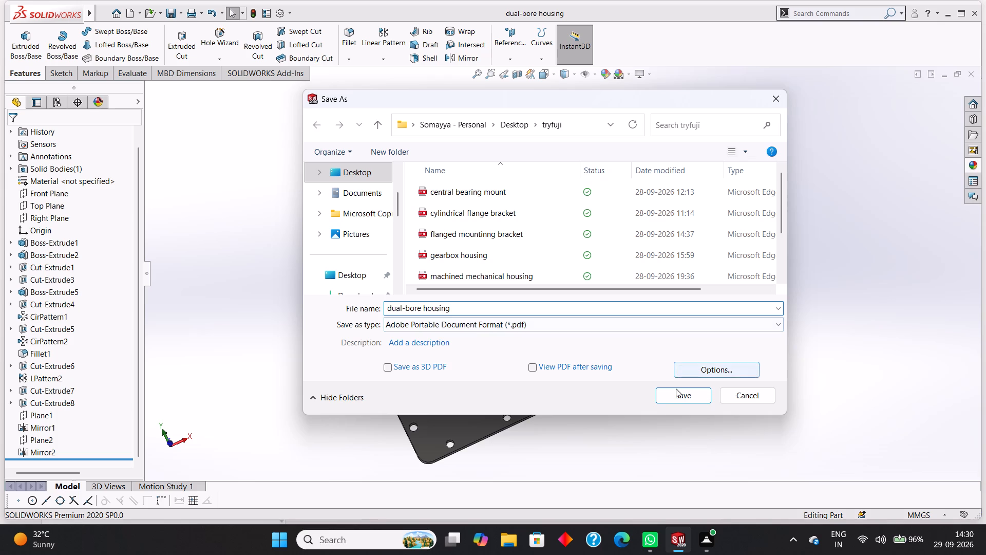
left_click(679, 399)
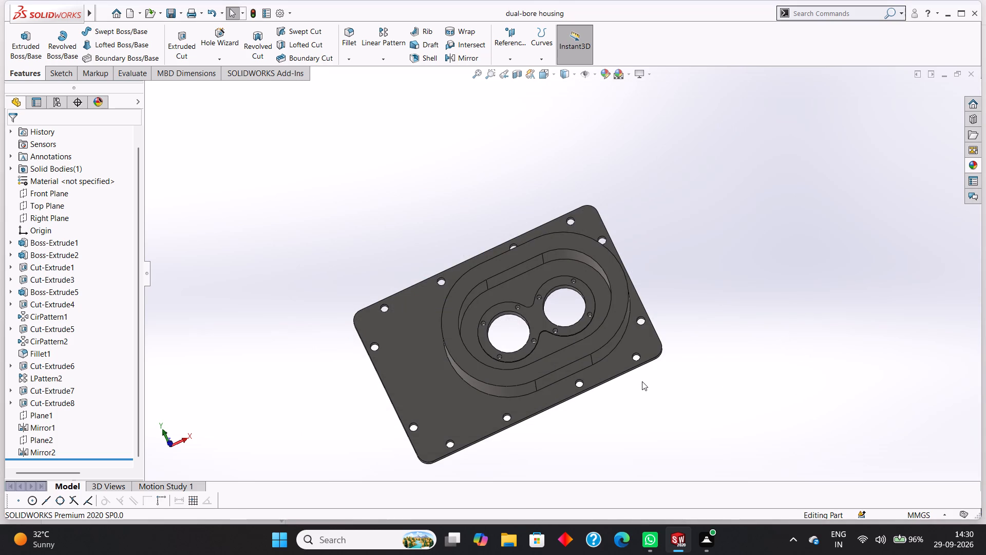